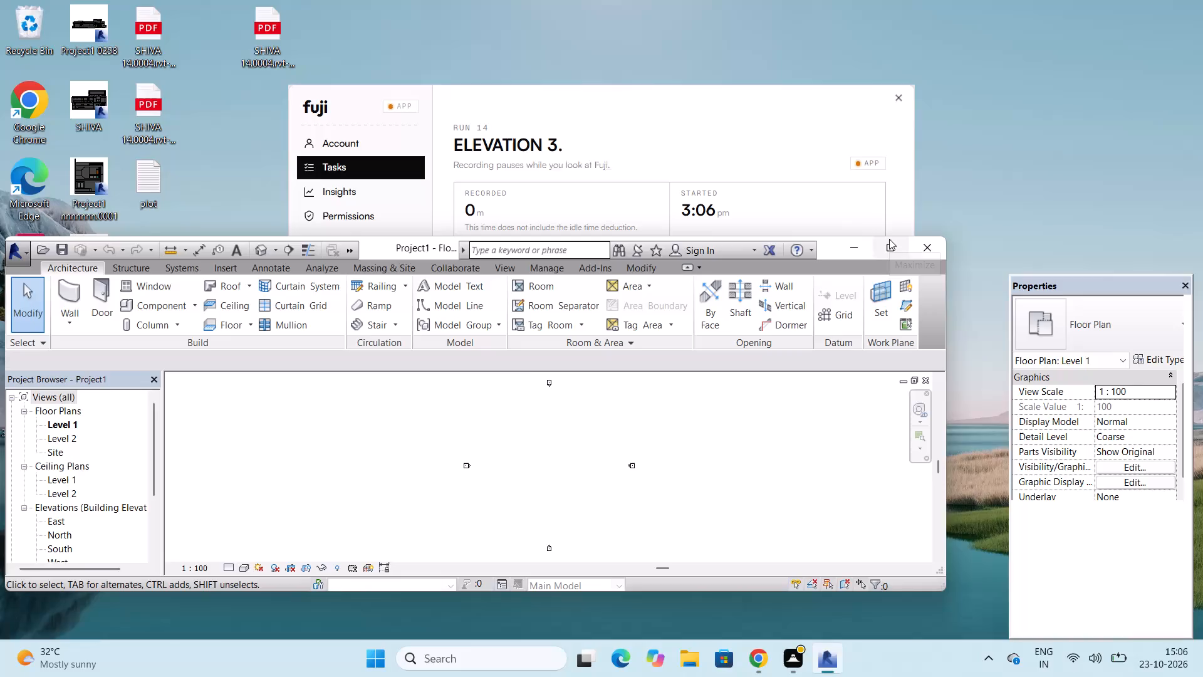
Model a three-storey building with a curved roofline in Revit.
Set the project's length units to feet and fractional inches.
left_click(889, 239)
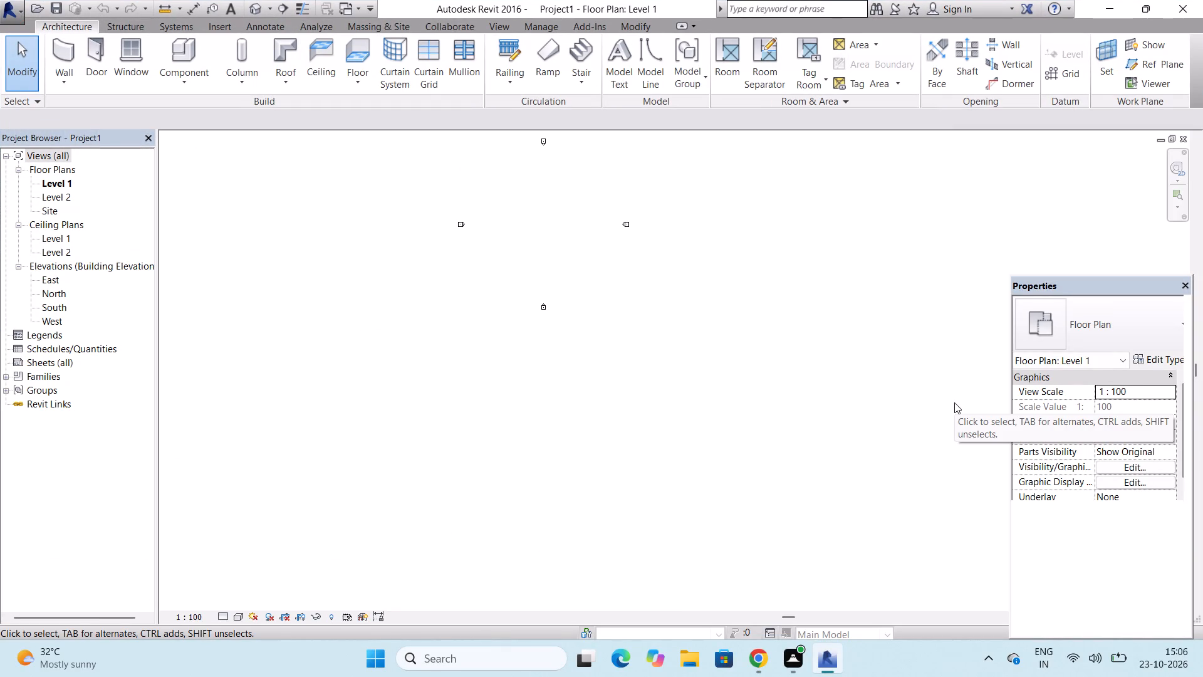
key("u")
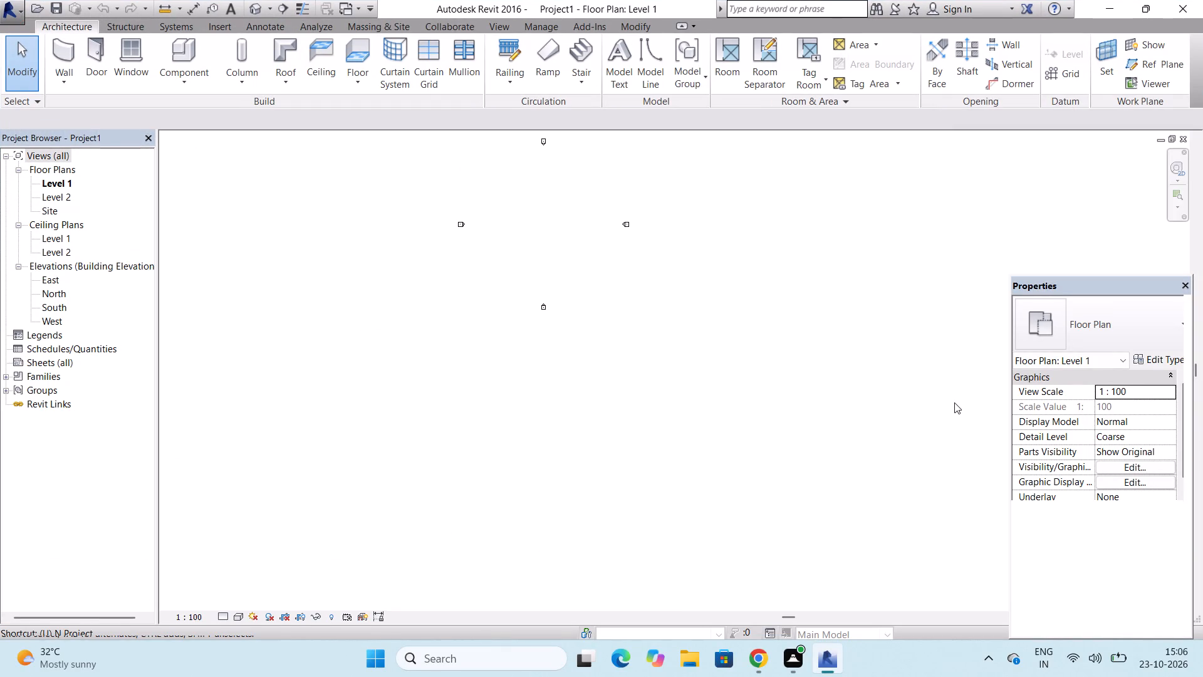
key("n")
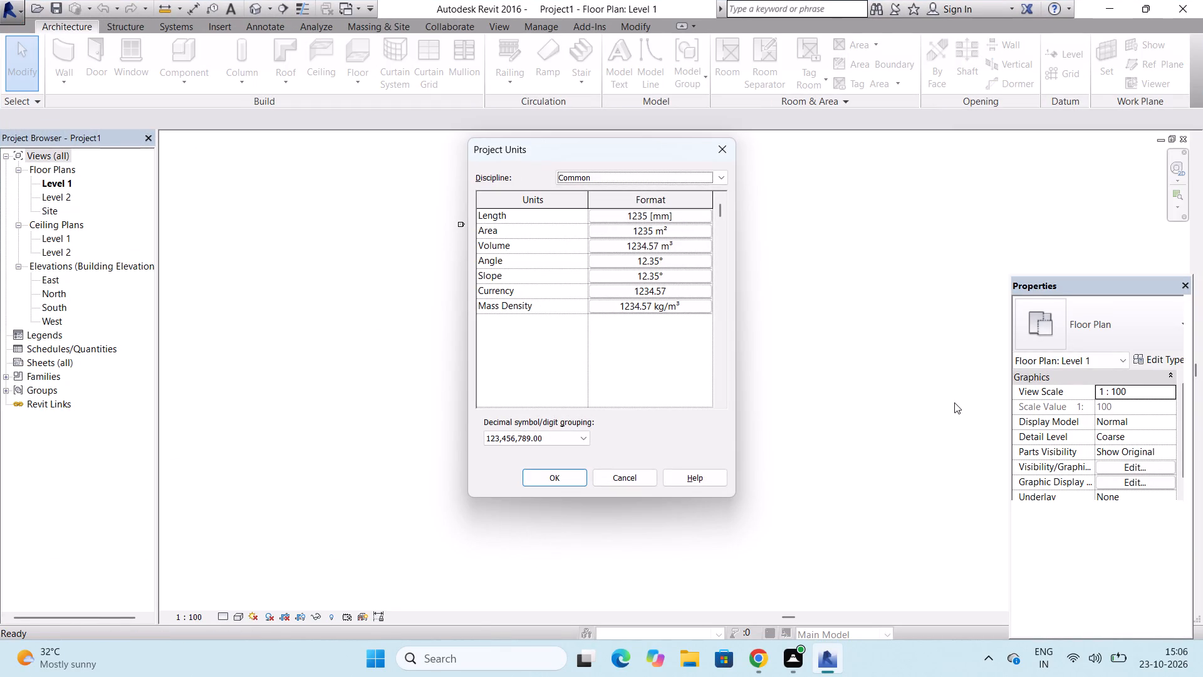
left_click(652, 216)
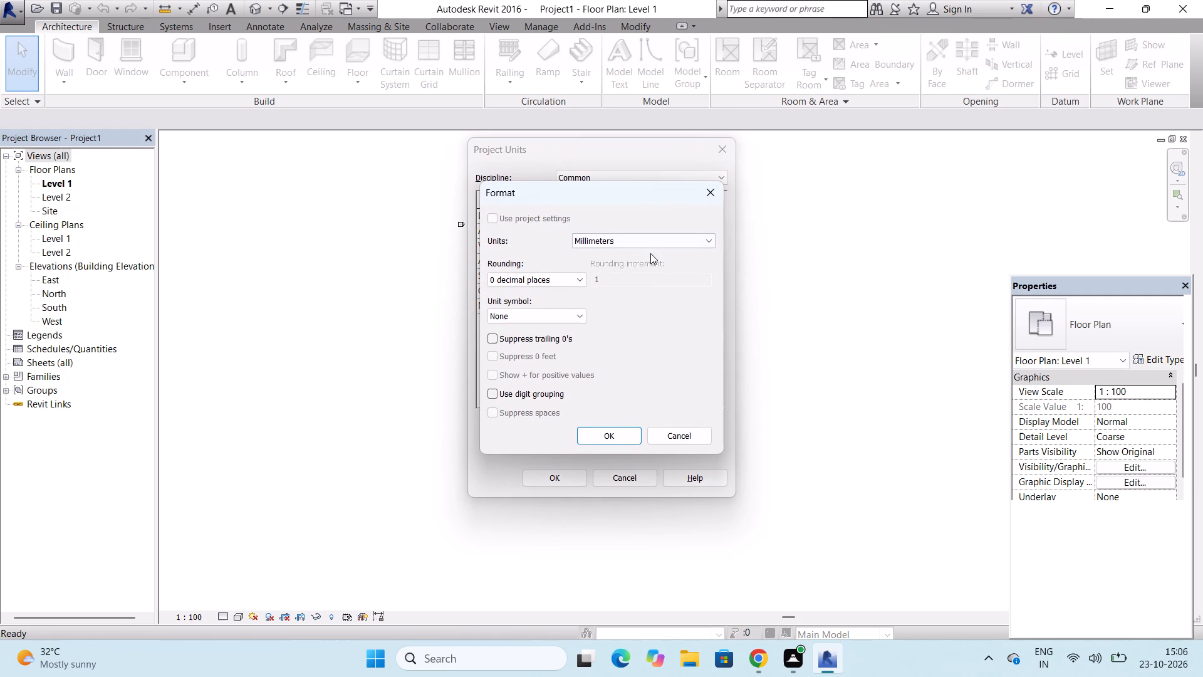
left_click(650, 247)
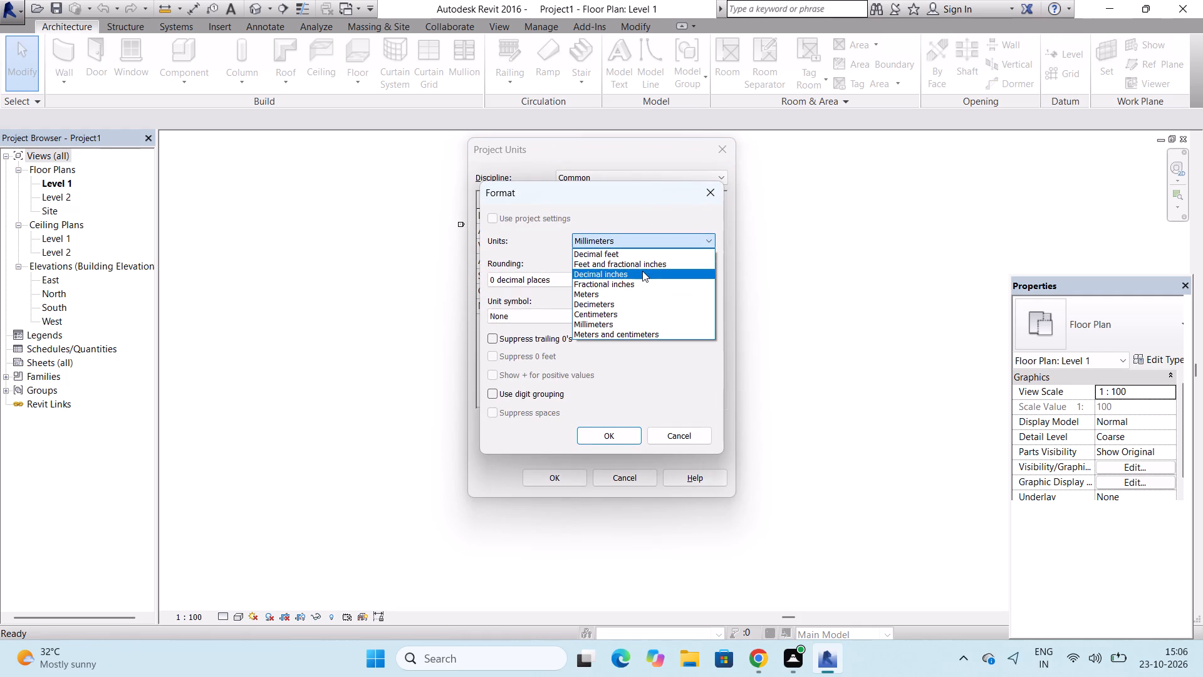
left_click(642, 268)
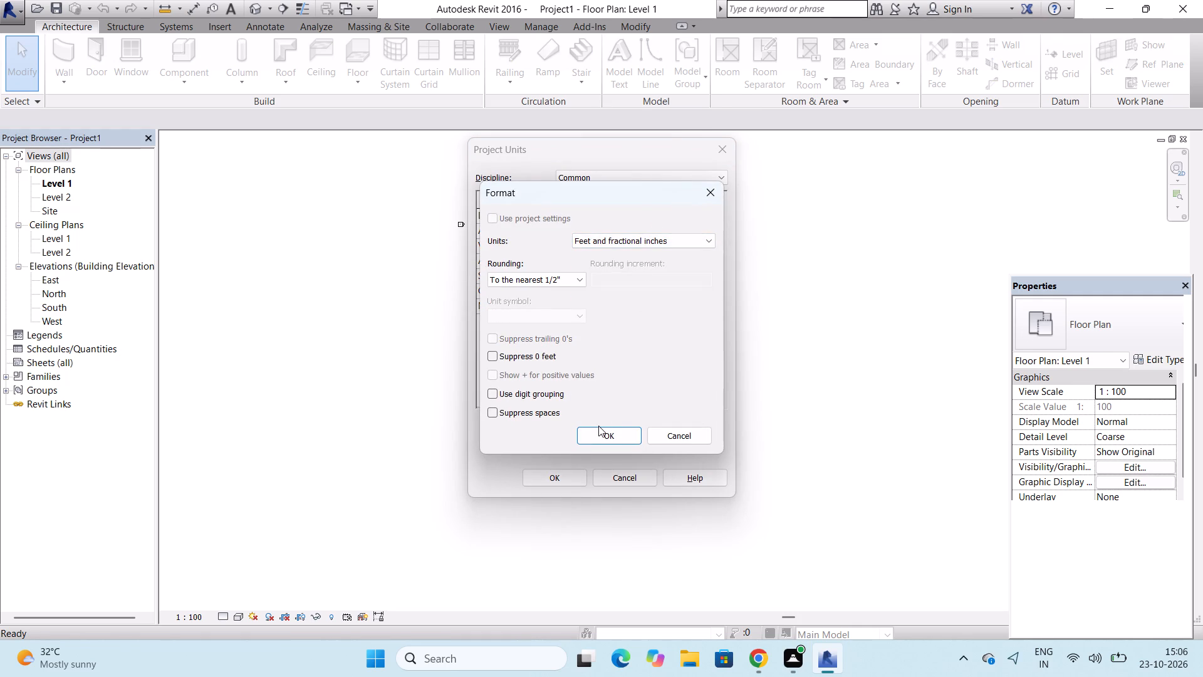
left_click(598, 430)
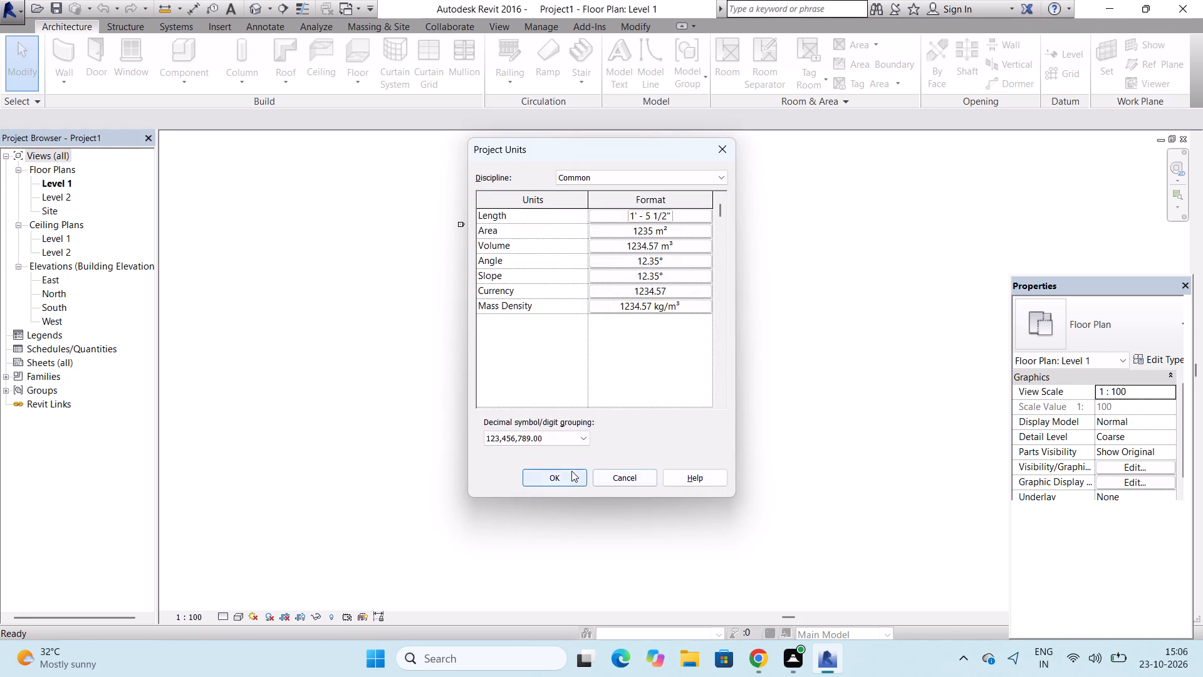
left_click(571, 471)
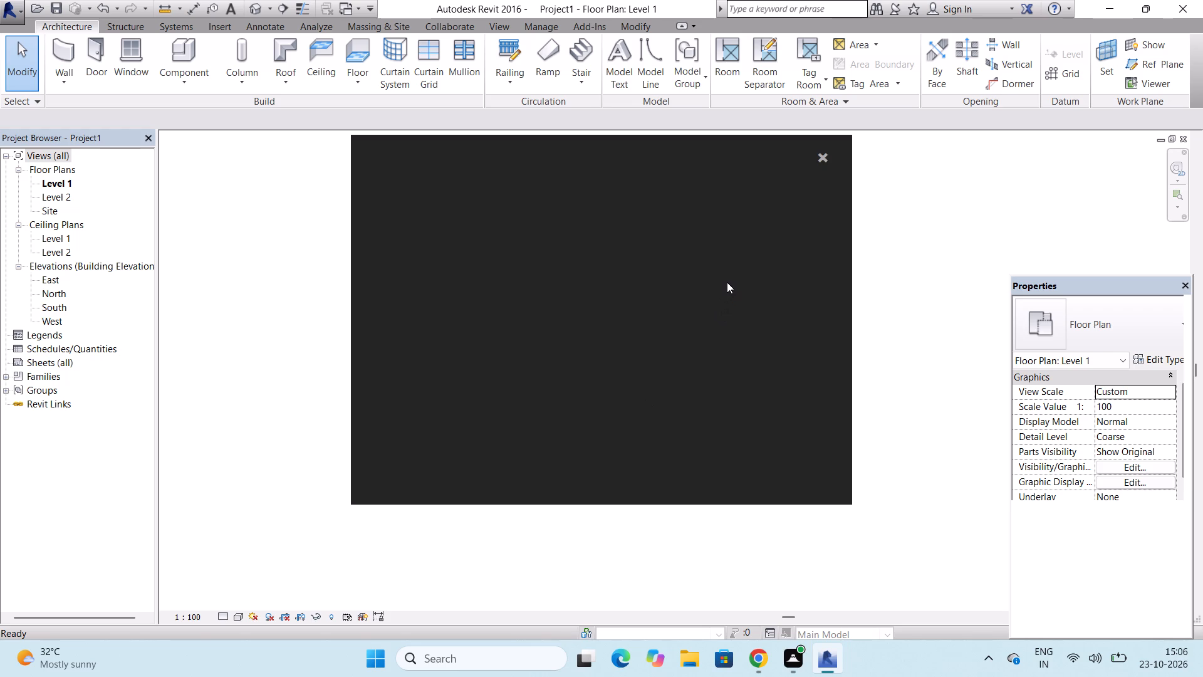
Dismiss the dark pop-up window covering the Level 1 floor plan.
left_click(826, 155)
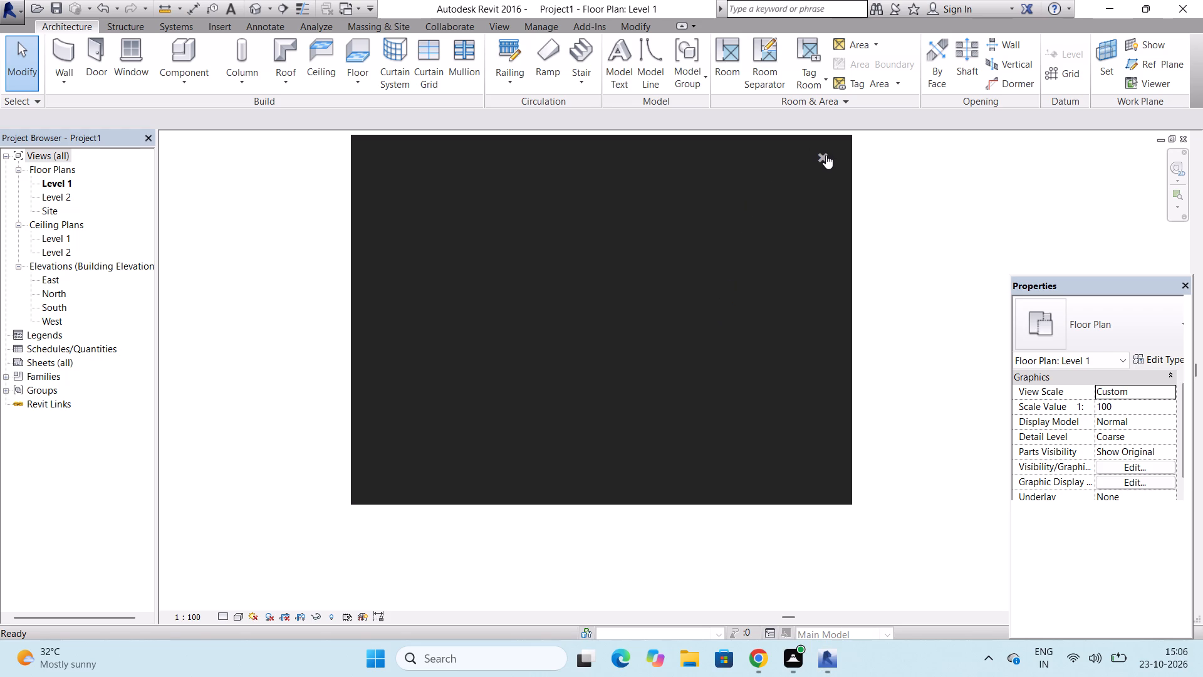
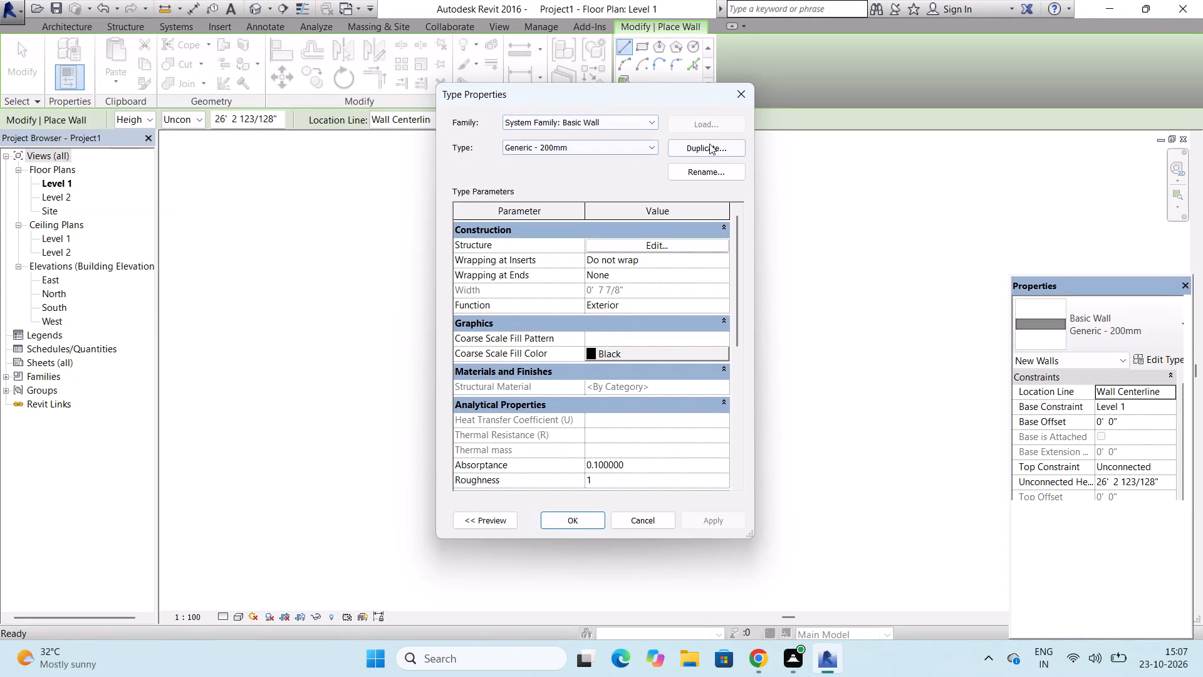
Duplicate the Generic - 200mm basic wall type under the name Generic - 9".
left_click(709, 144)
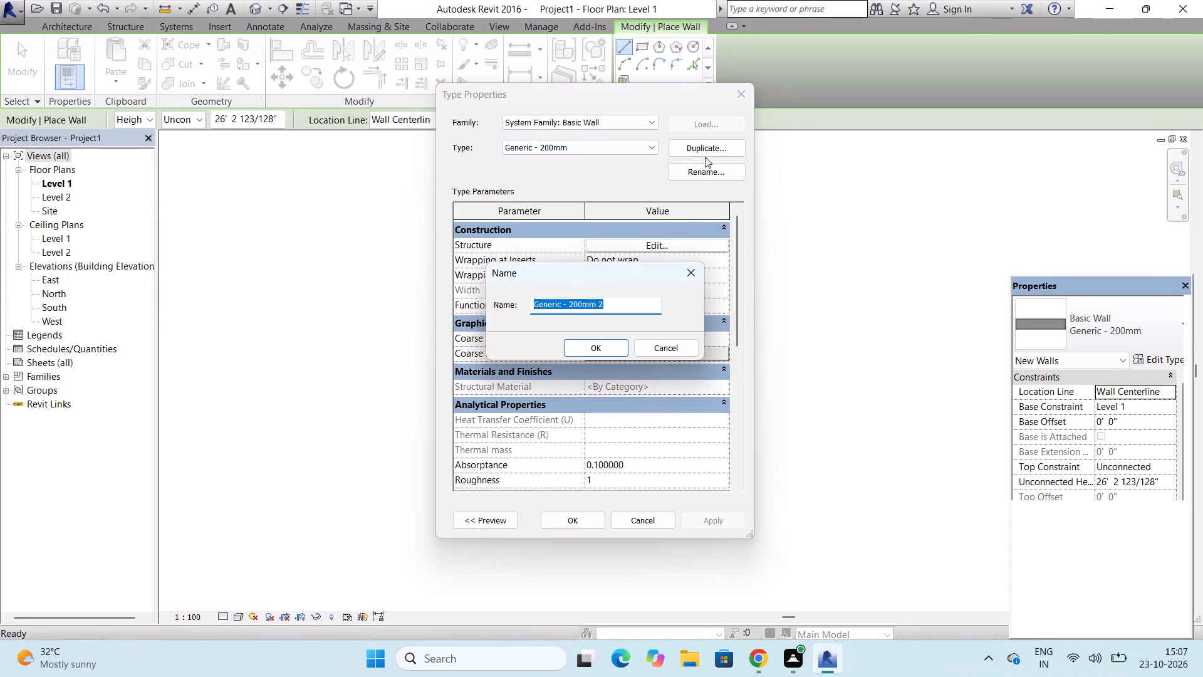
left_click(651, 312)
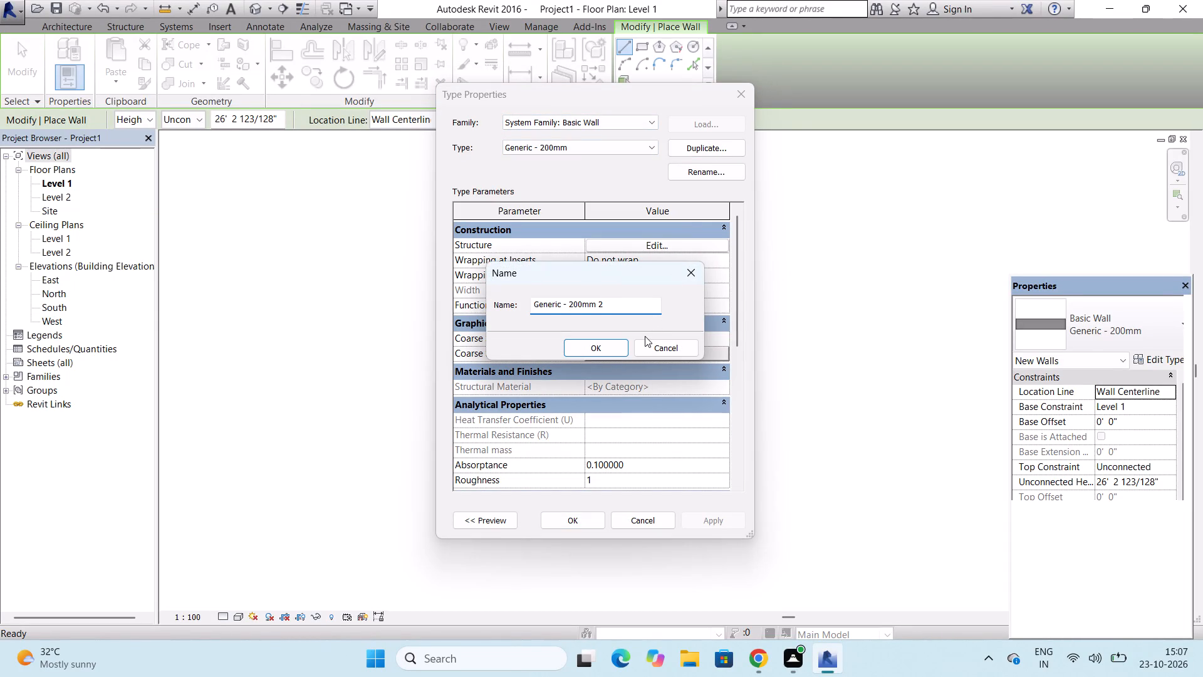
key("BackSpace")
key("BackSpace")
key("BackSpace")
key("BackSpace")
key("BackSpace")
key("BackSpace")
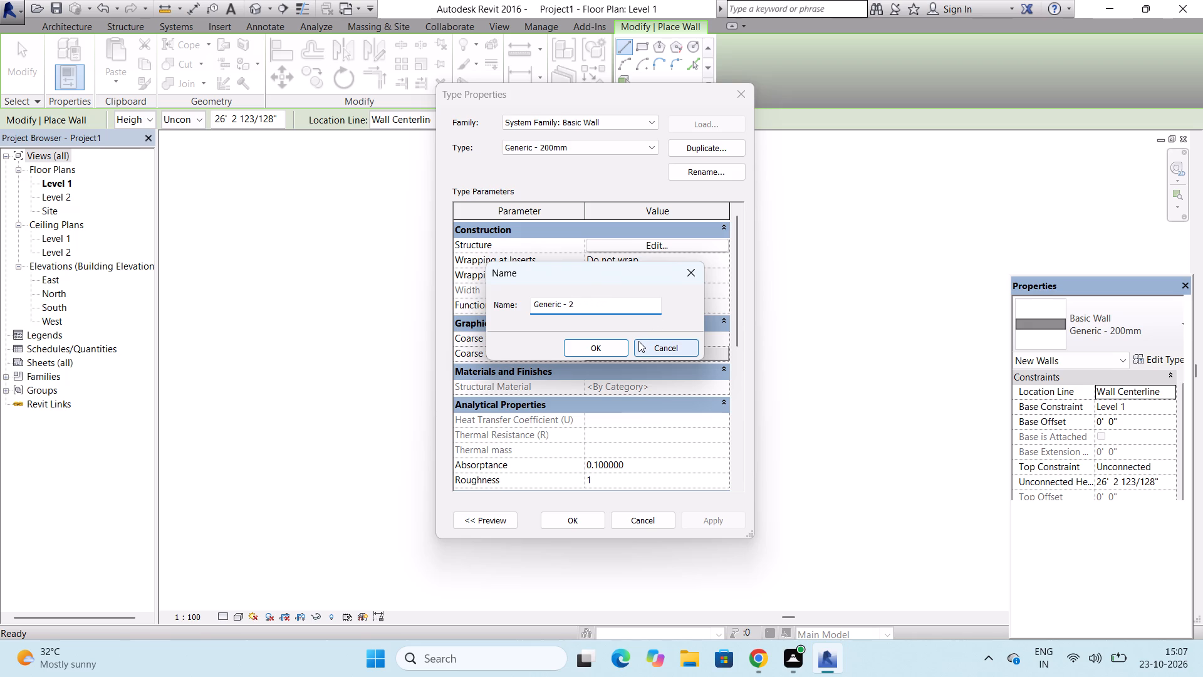
key("BackSpace")
key("9")
key("shift+quotedbl")
key("Return")
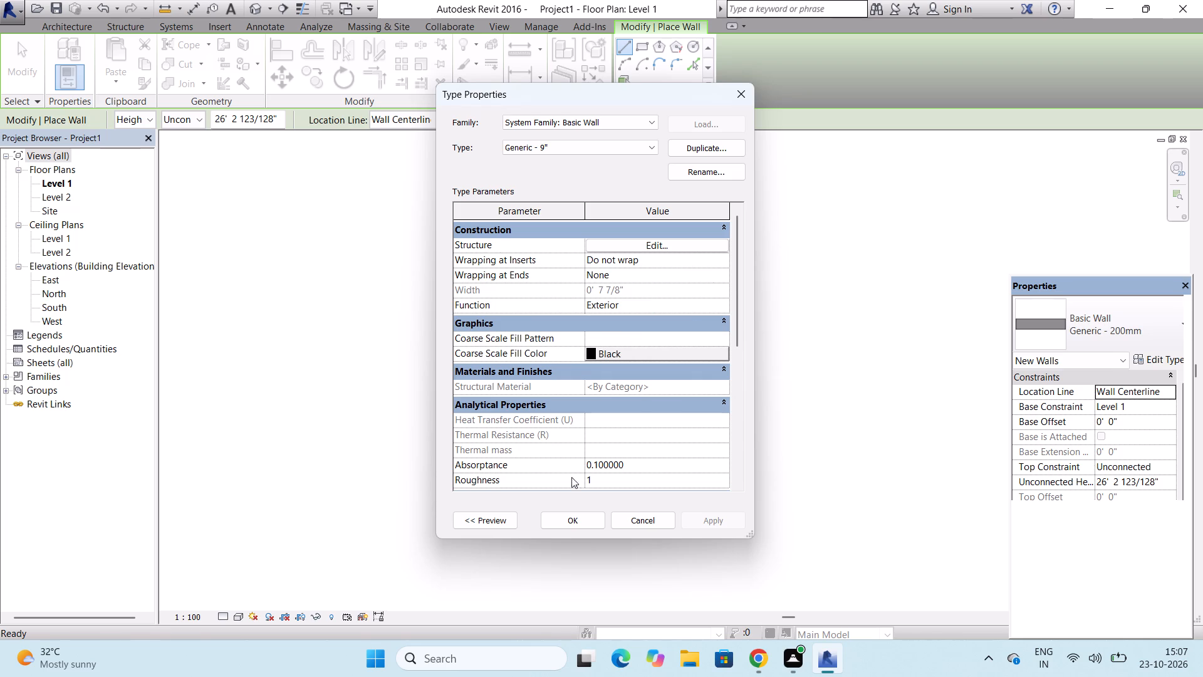
left_click(558, 511)
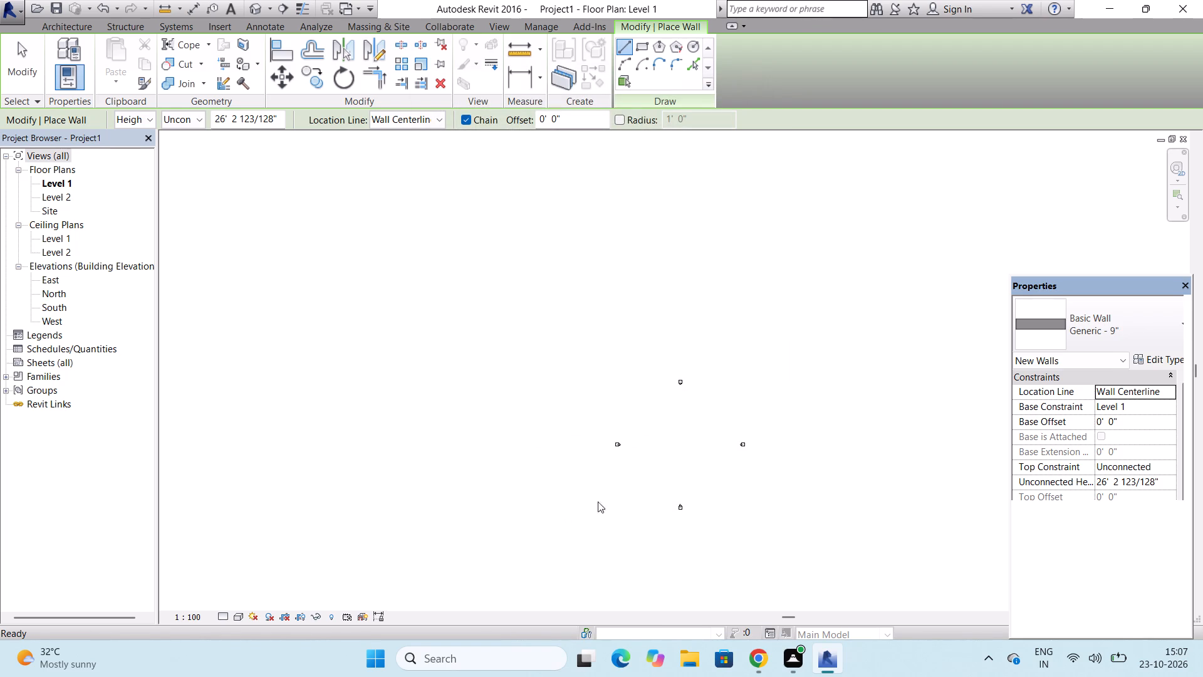
Draw a rectangle of Generic - 9" walls about 116' by 84' between the four elevation markers on Level 1.
scroll(639, 297, "down", 2)
scroll(712, 392, "up", 3)
left_click(642, 45)
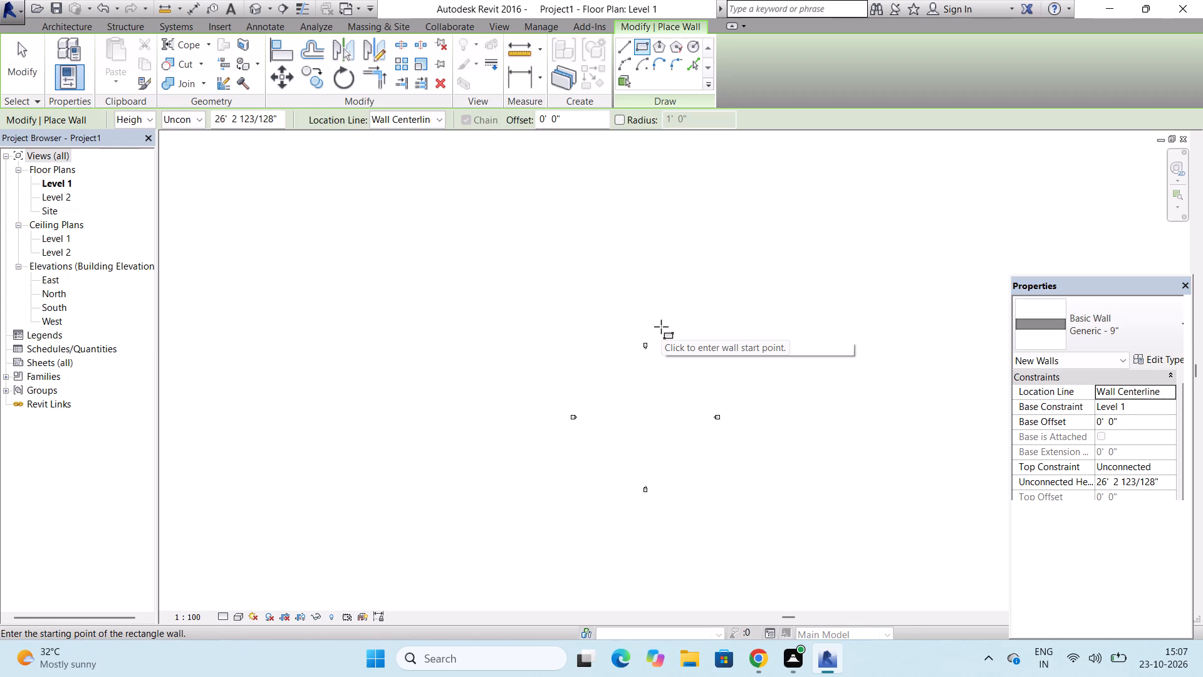
scroll(661, 327, "down", 2)
scroll(653, 400, "up", 4)
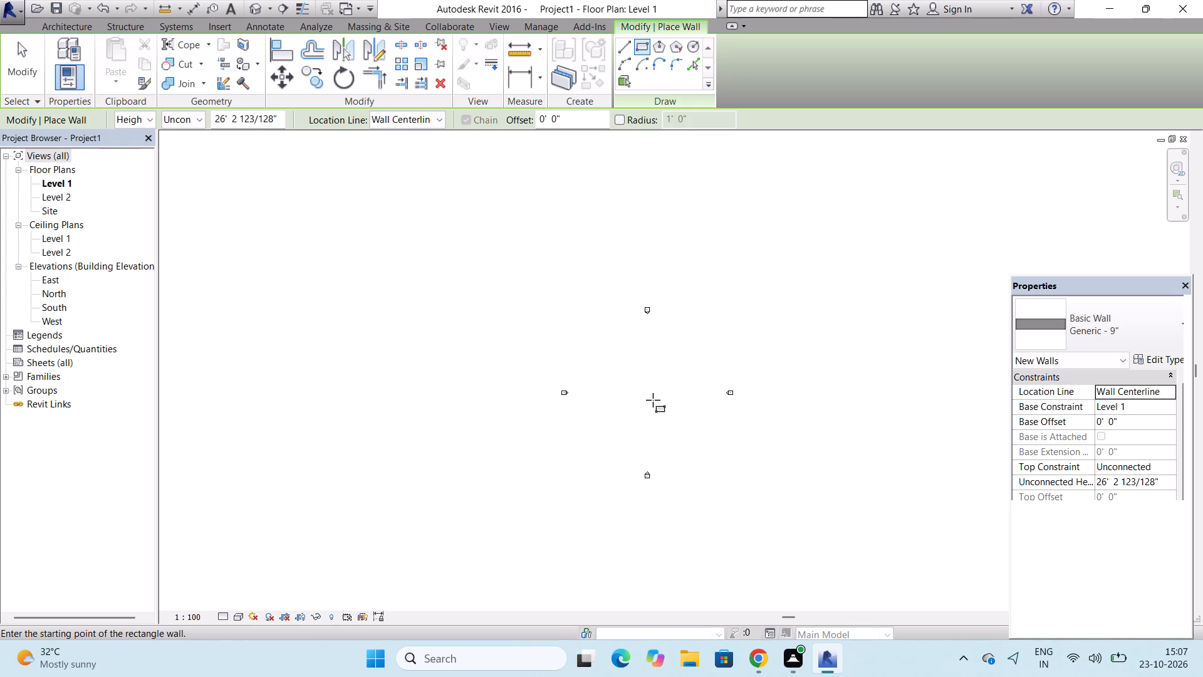
scroll(653, 400, "up", 4)
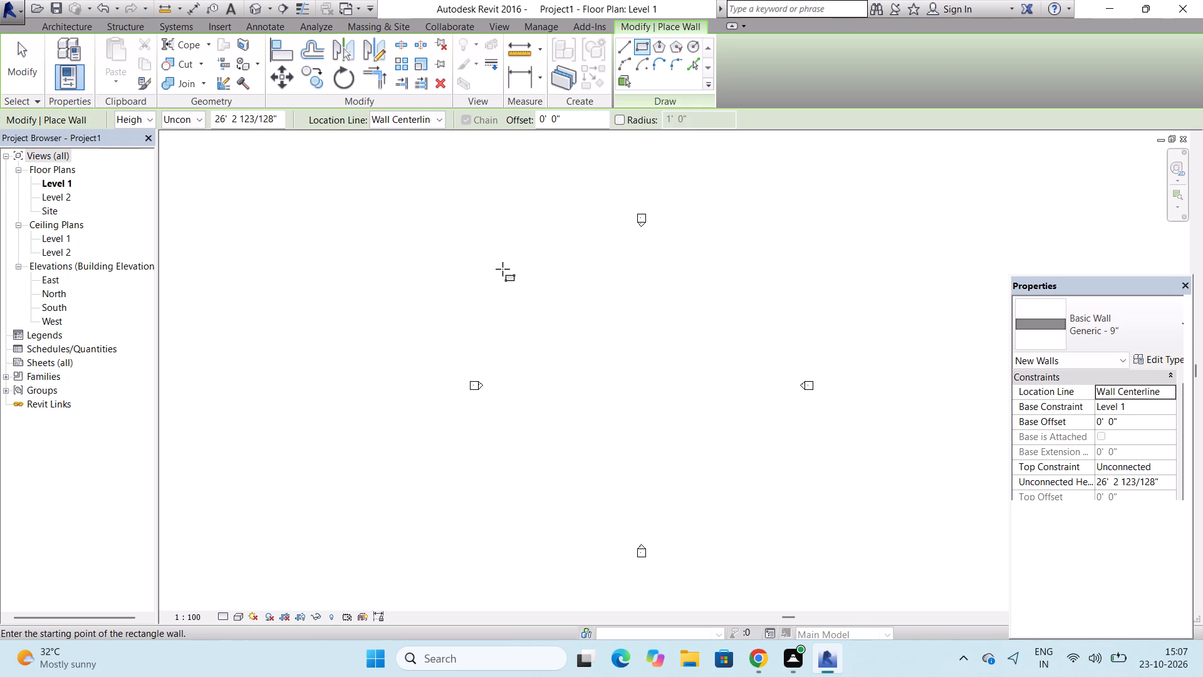
left_click(503, 269)
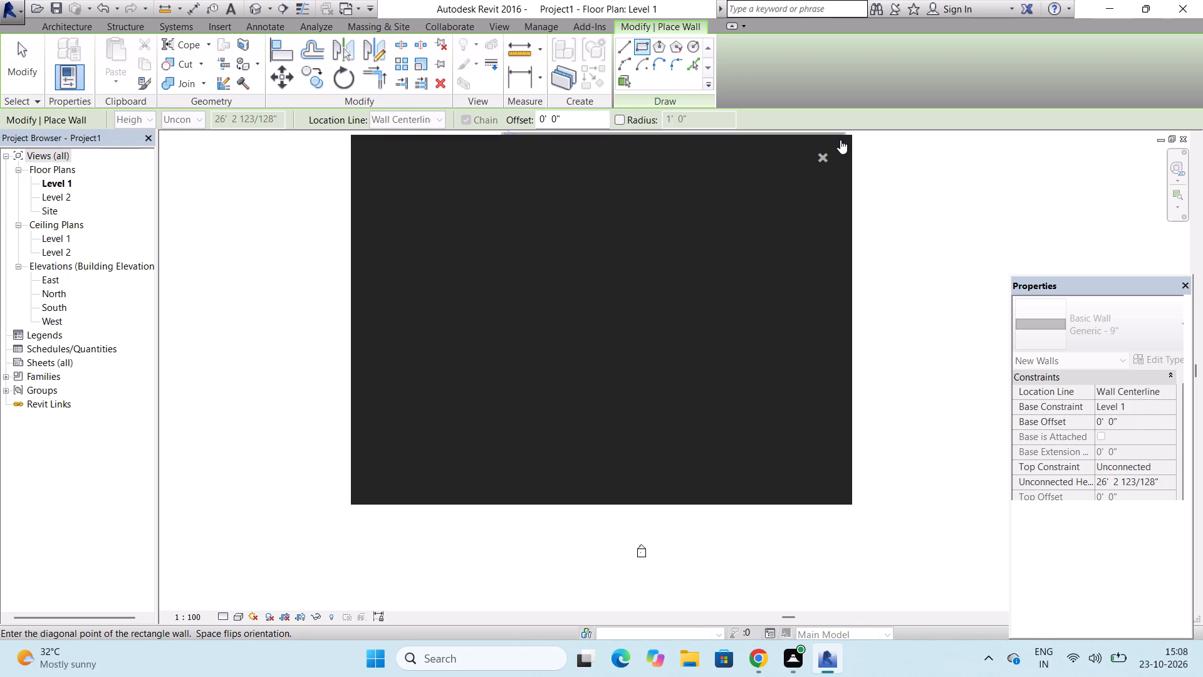
left_click(828, 154)
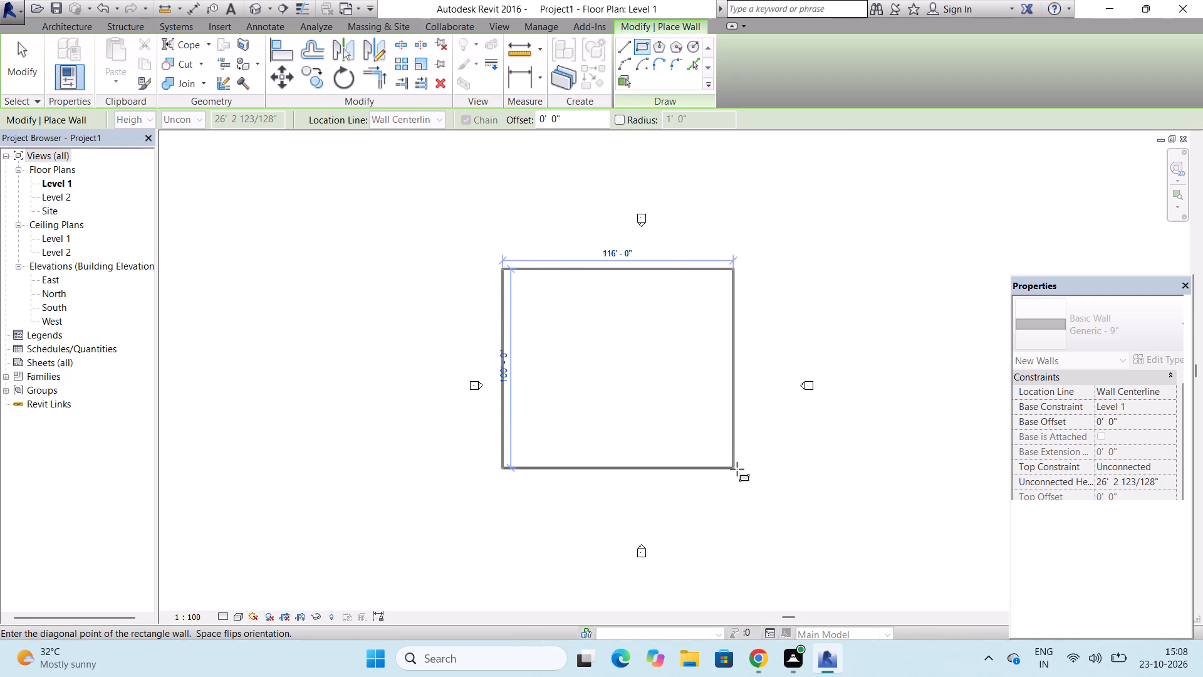
left_click(737, 433)
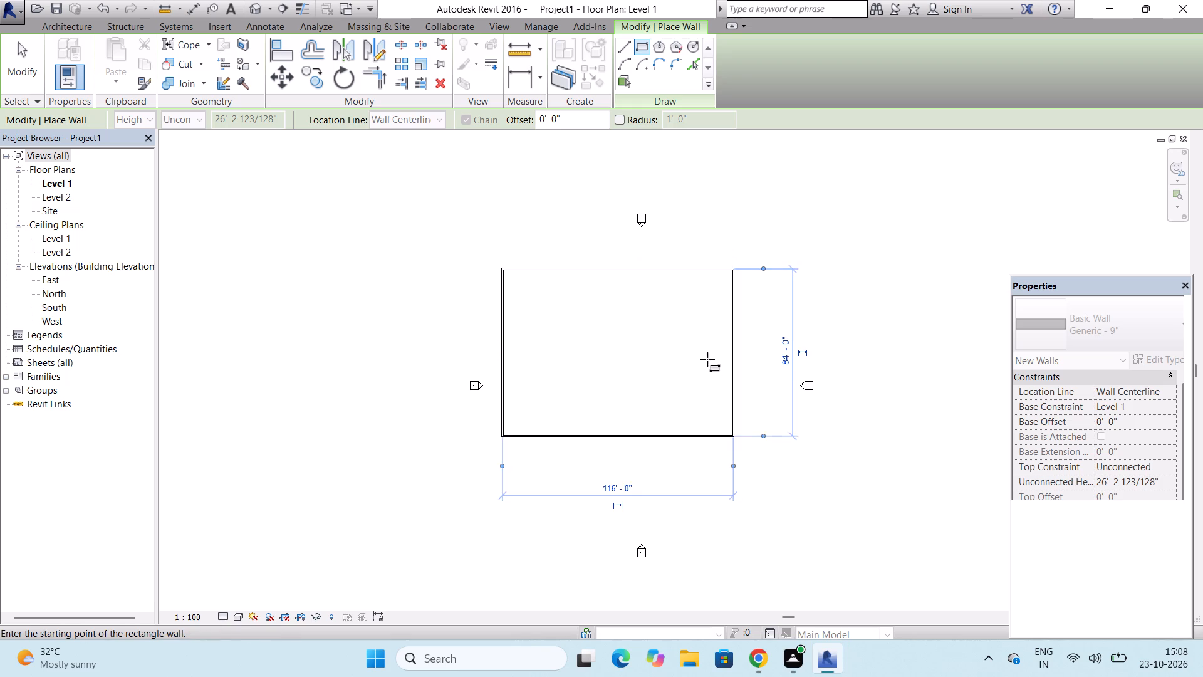
Draw chained walls from the south wall's midpoint, about 36' north and about 58' east to meet the east wall.
left_click(627, 45)
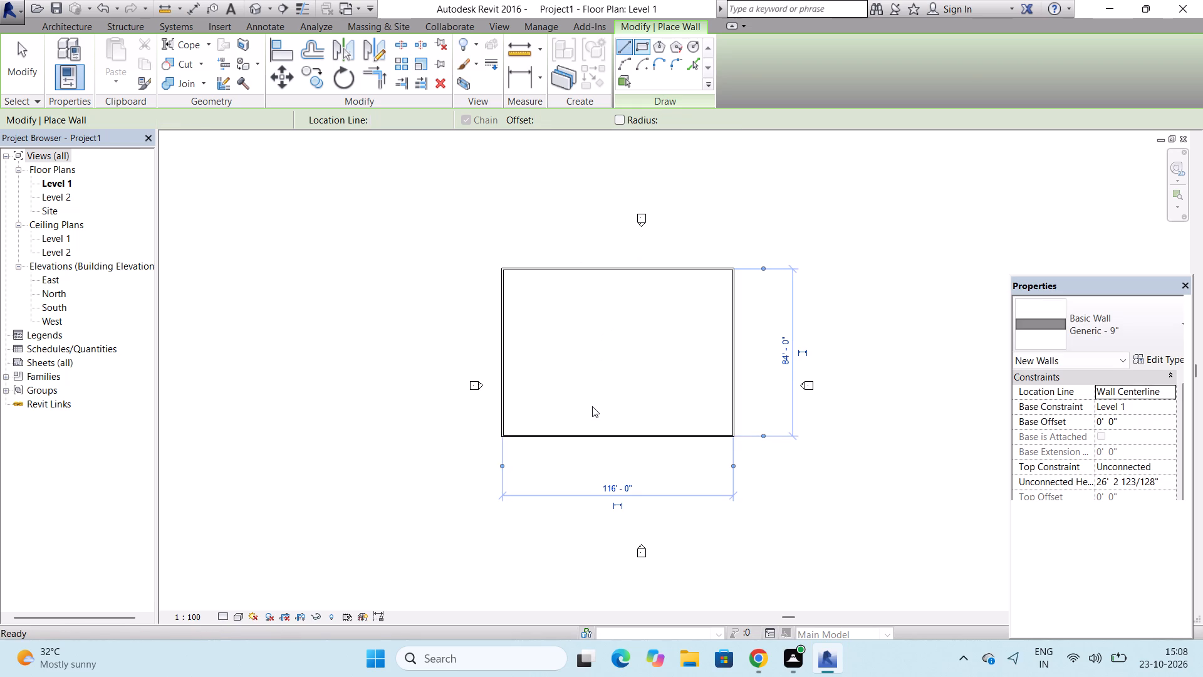
scroll(592, 406, "up", 1)
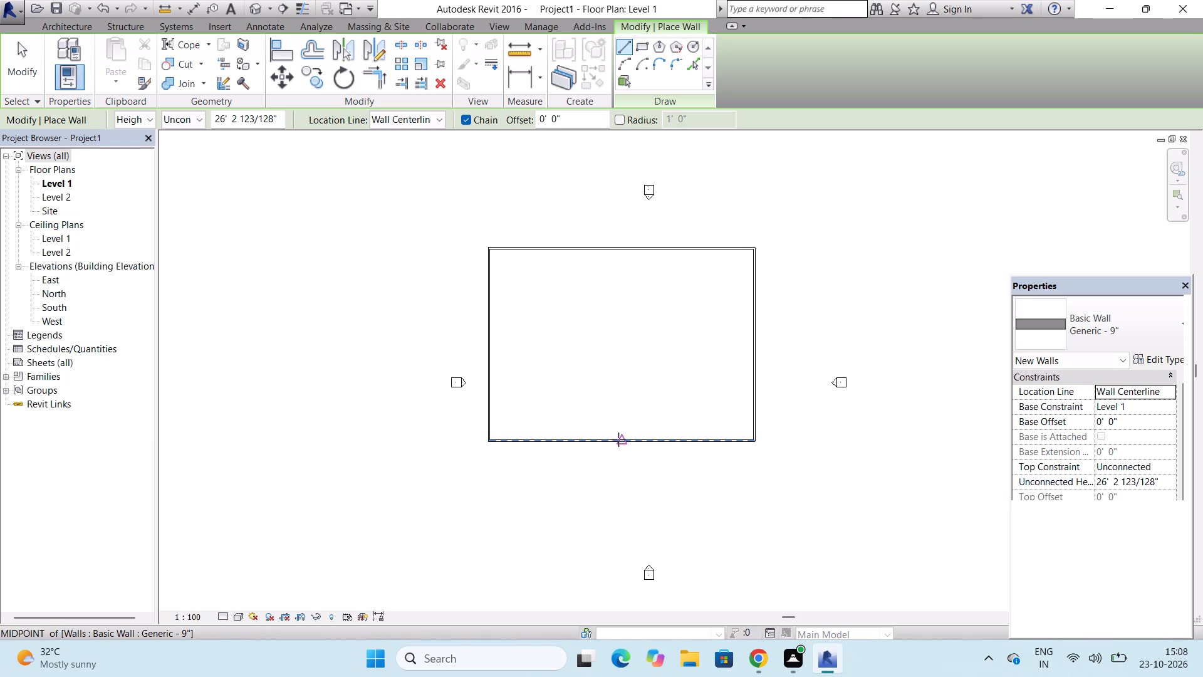
left_click(623, 439)
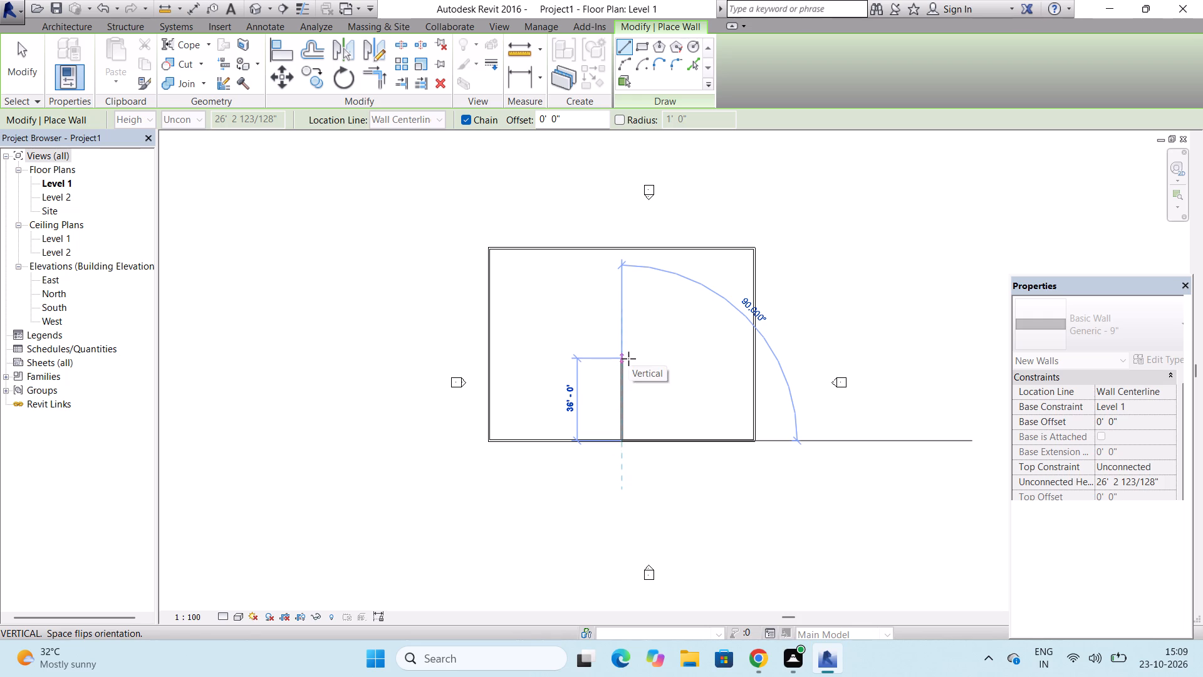
left_click(628, 359)
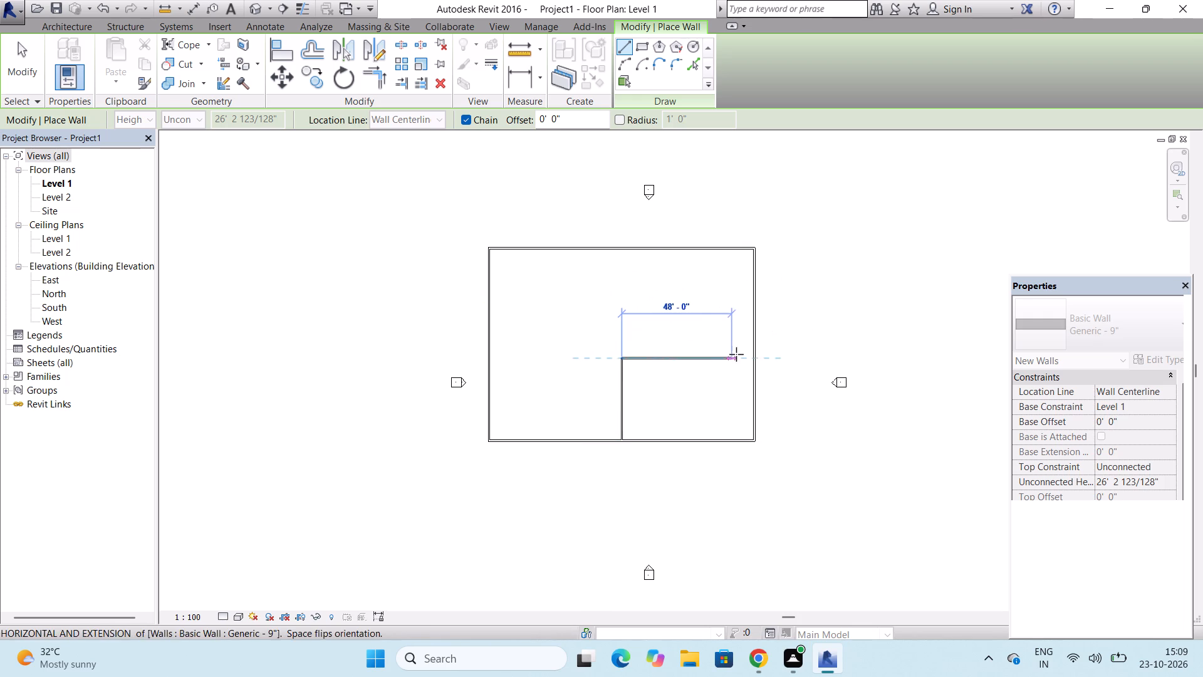
left_click(758, 354)
key("Escape")
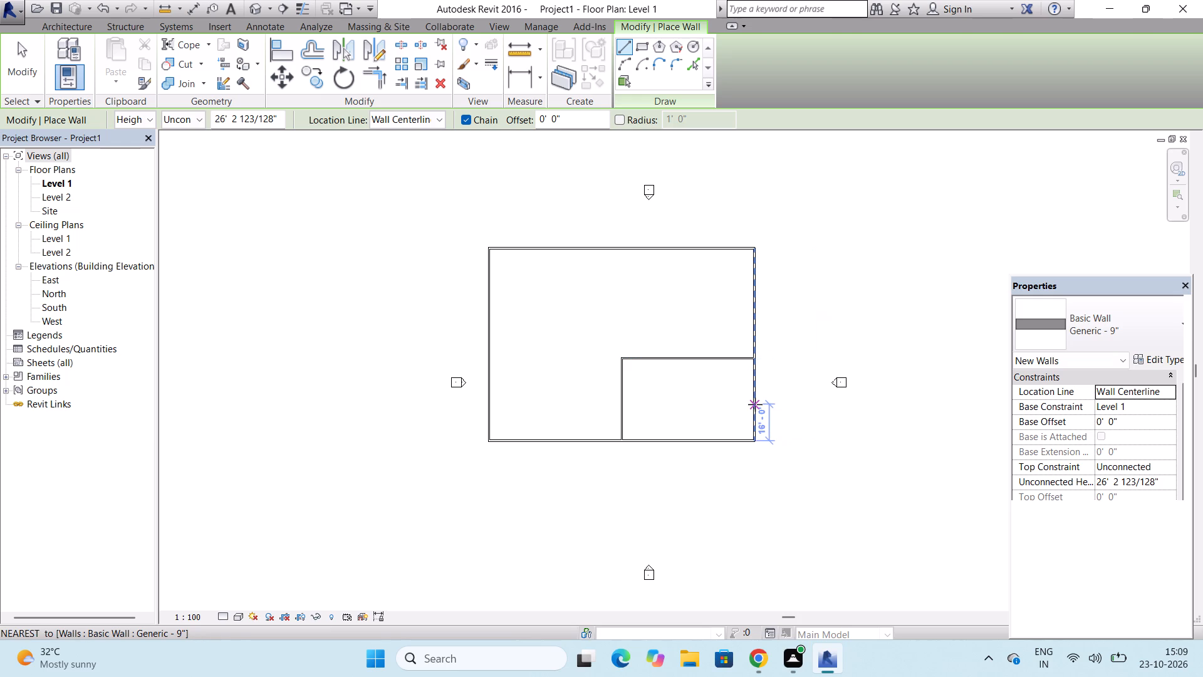
key("Escape")
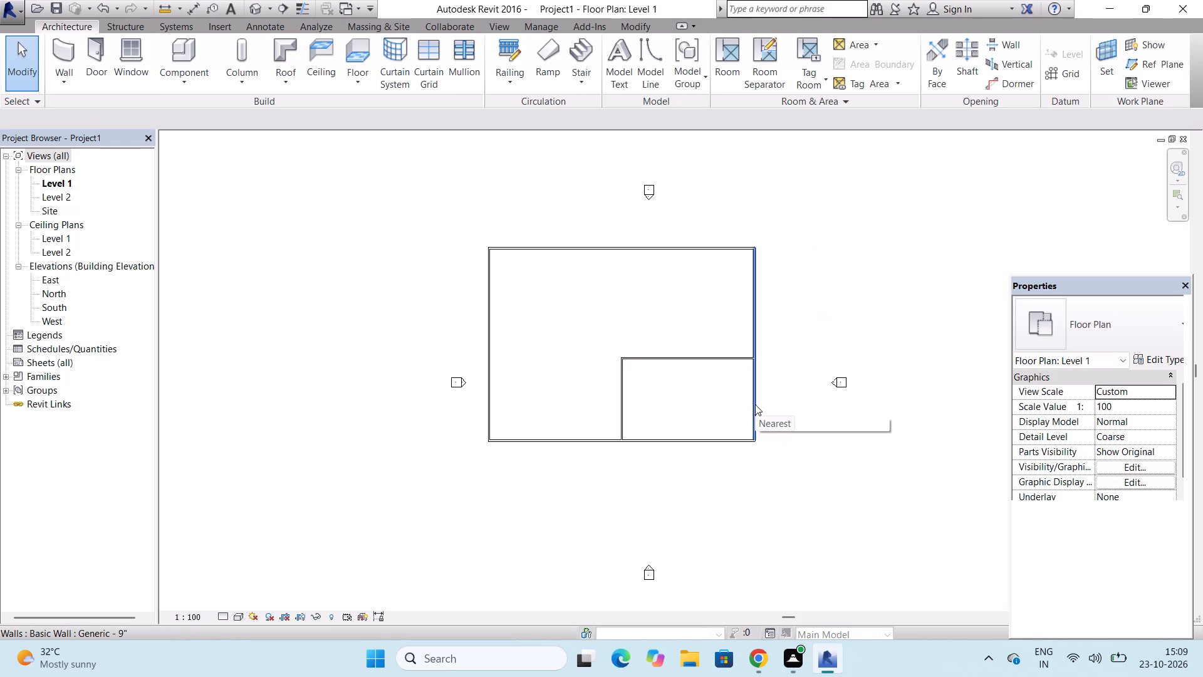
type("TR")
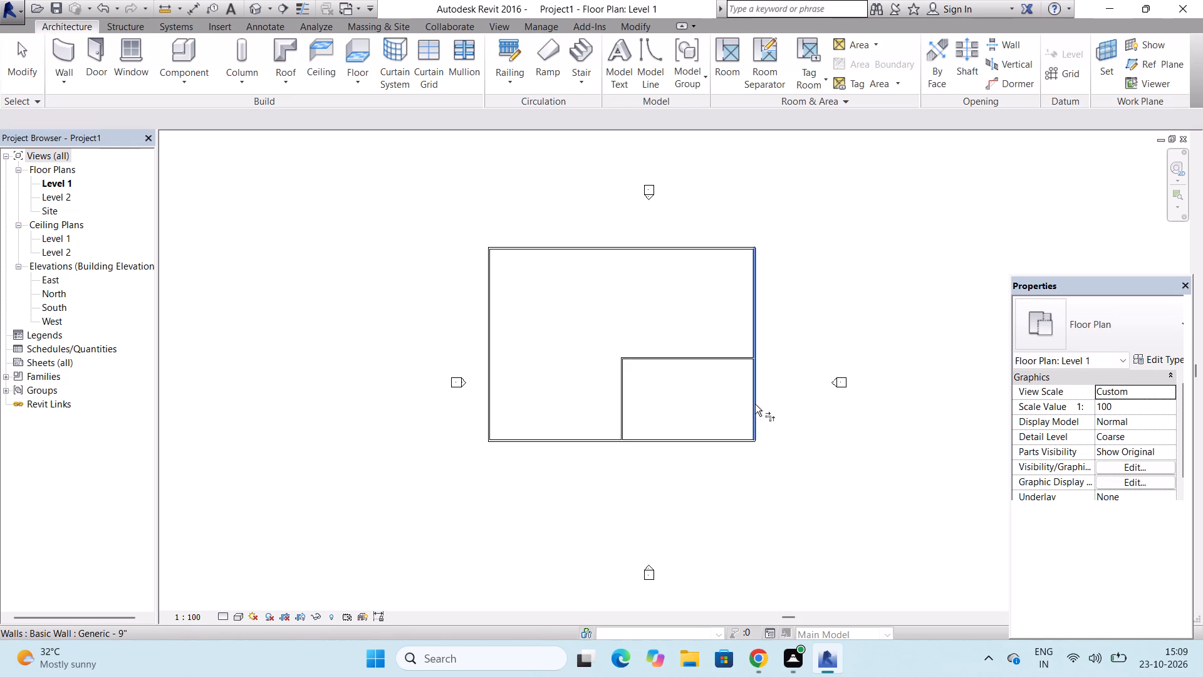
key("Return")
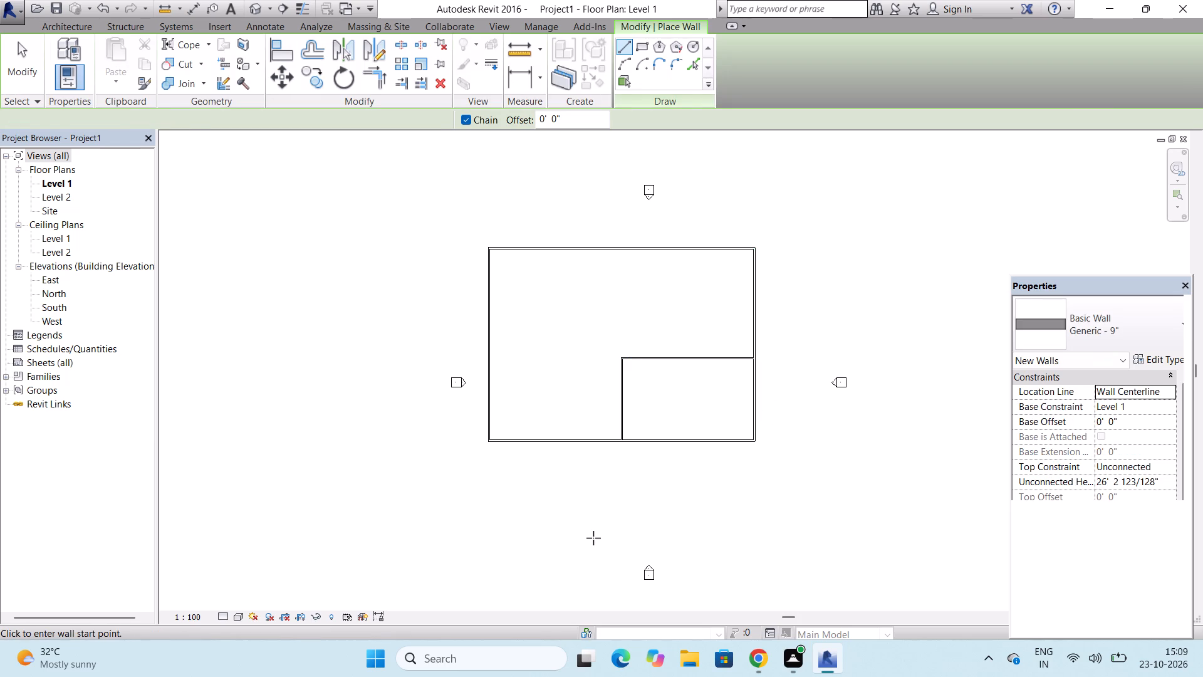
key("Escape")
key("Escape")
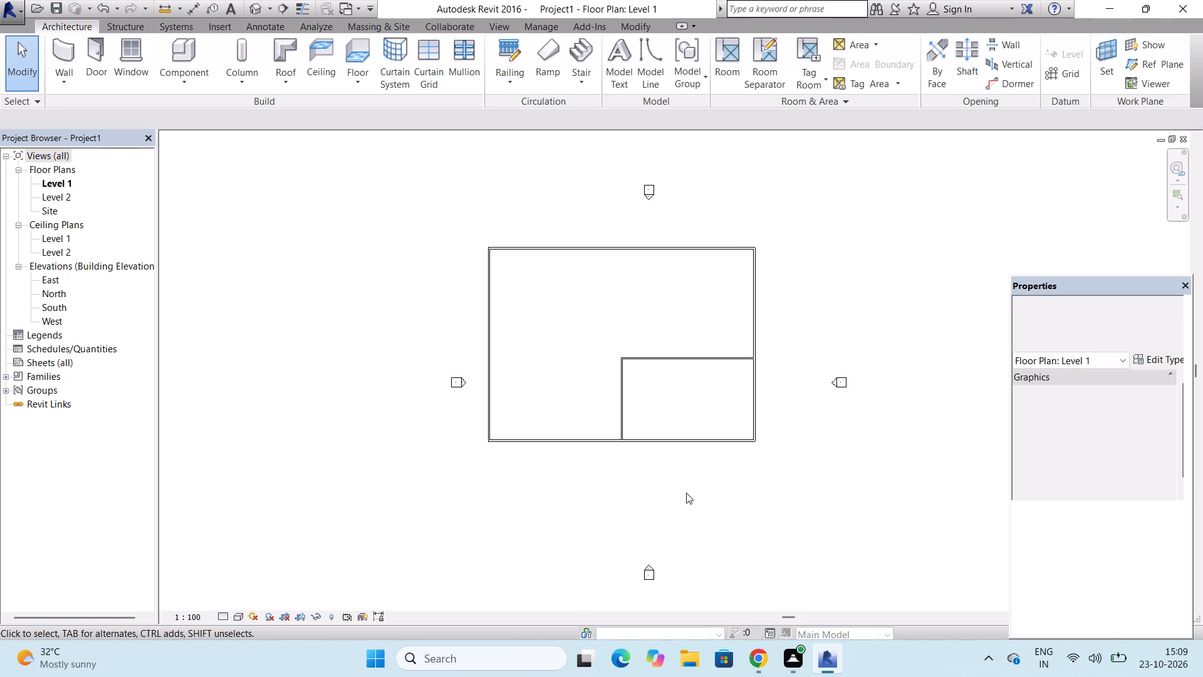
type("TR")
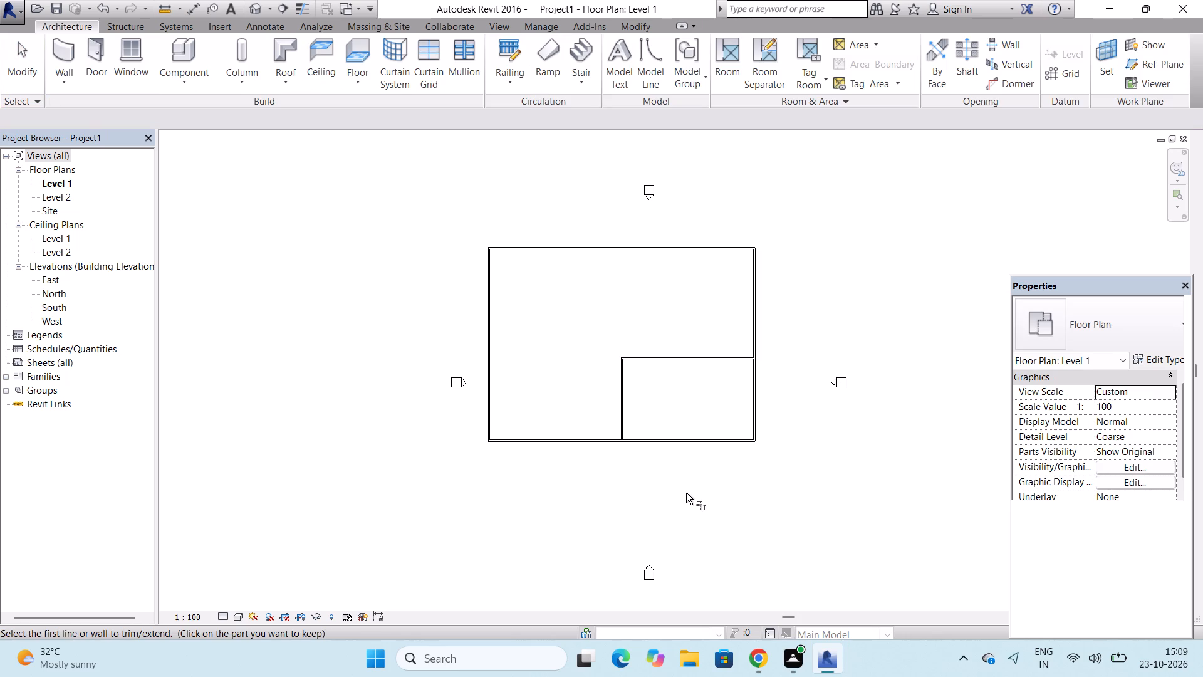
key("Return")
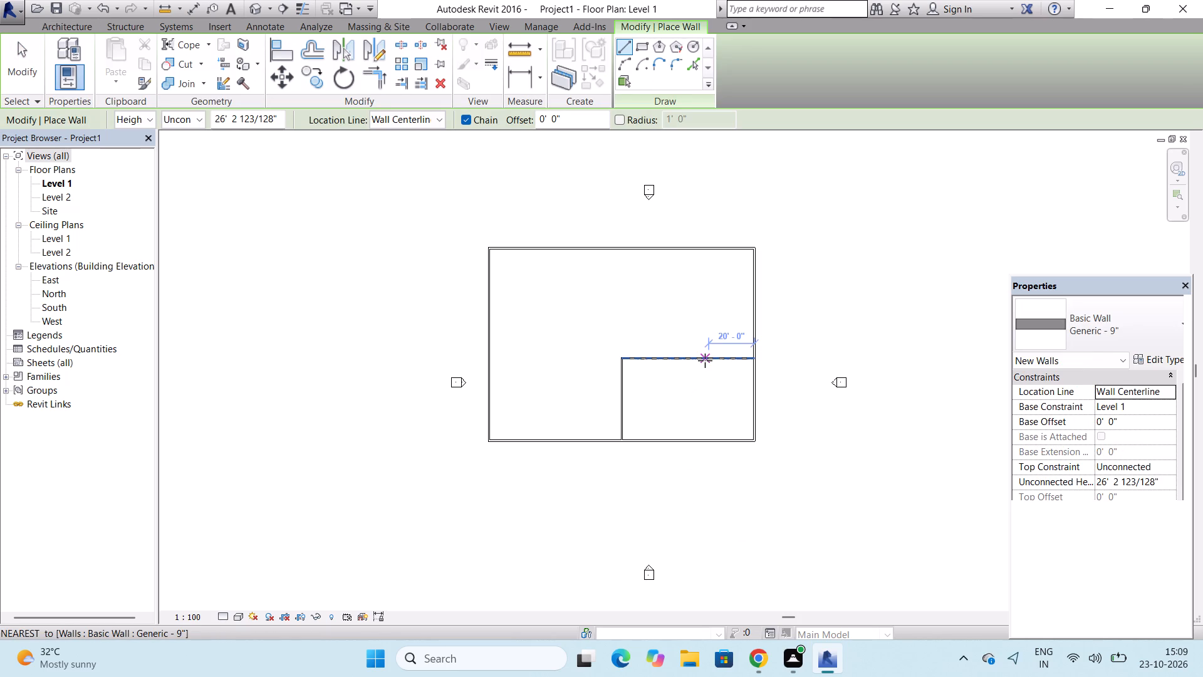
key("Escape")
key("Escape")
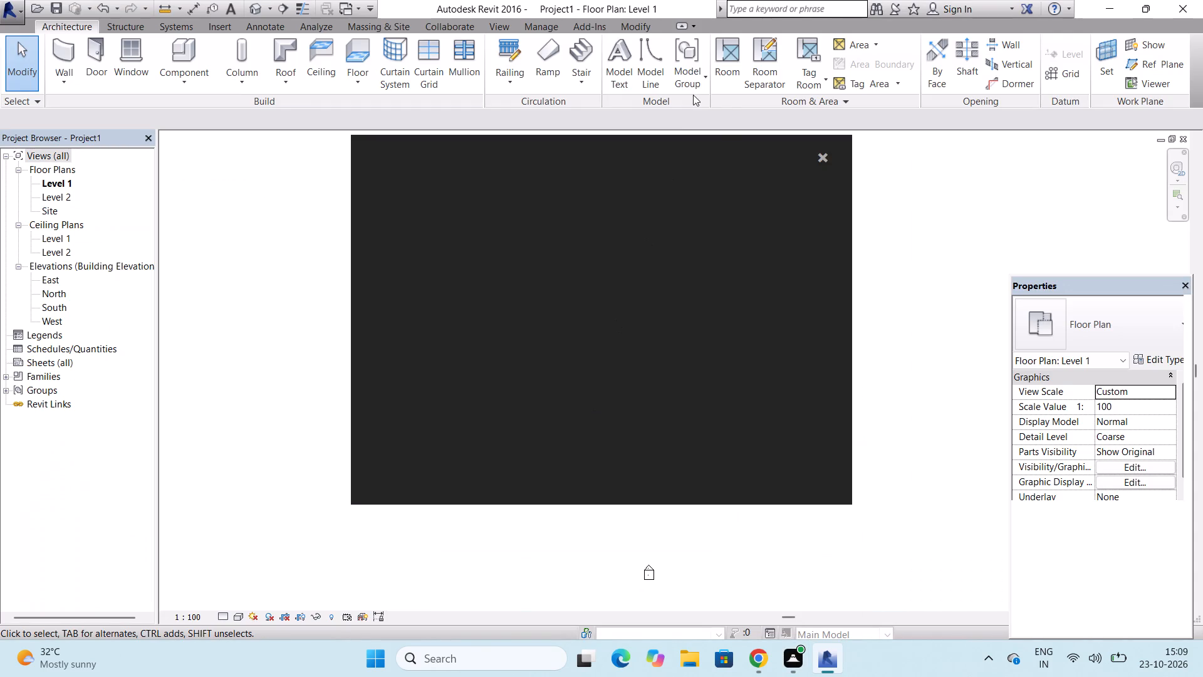
Dismiss the dark pop-up window covering the floor plan.
left_click(823, 152)
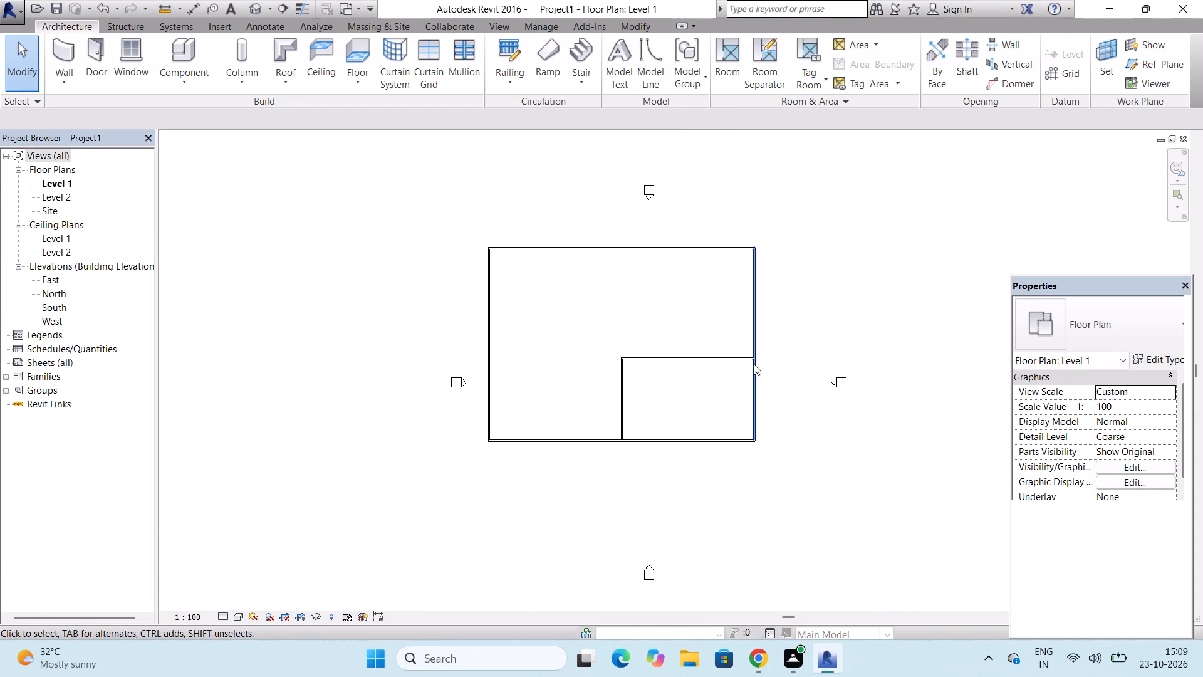
Shorten the south wall so its east end meets the inner north-south wall.
left_click(711, 438)
scroll(711, 438, "up", 4)
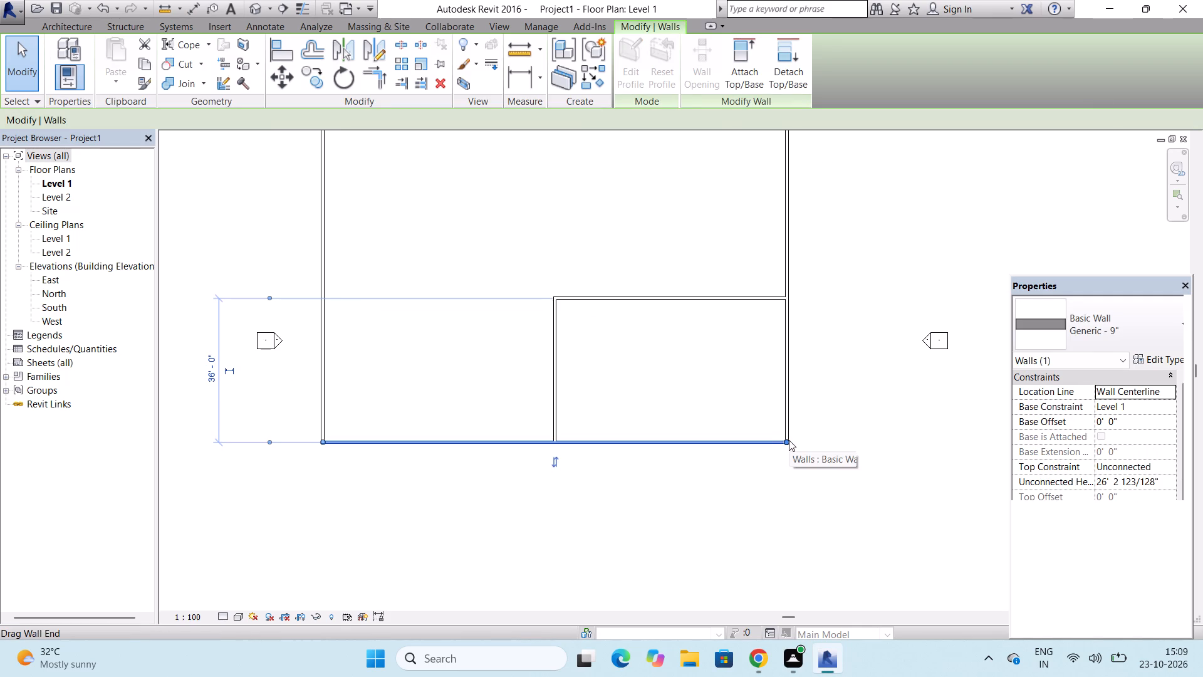
left_click_drag(785, 441, 562, 434)
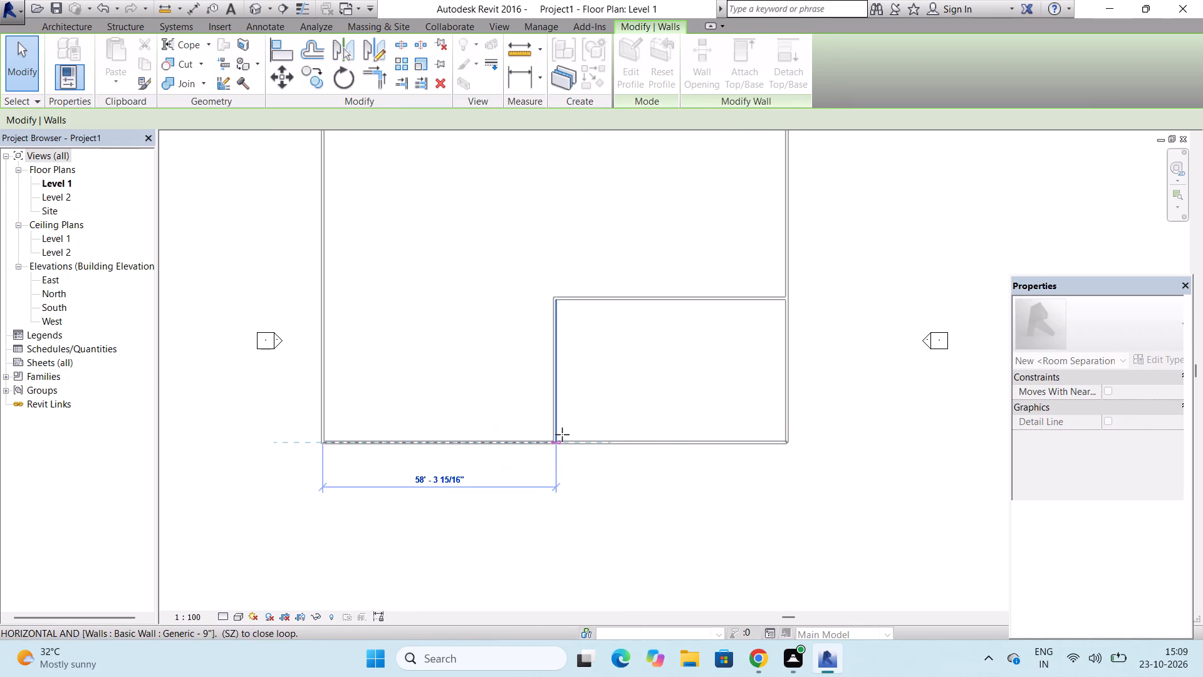
left_click_drag(562, 434, 552, 443)
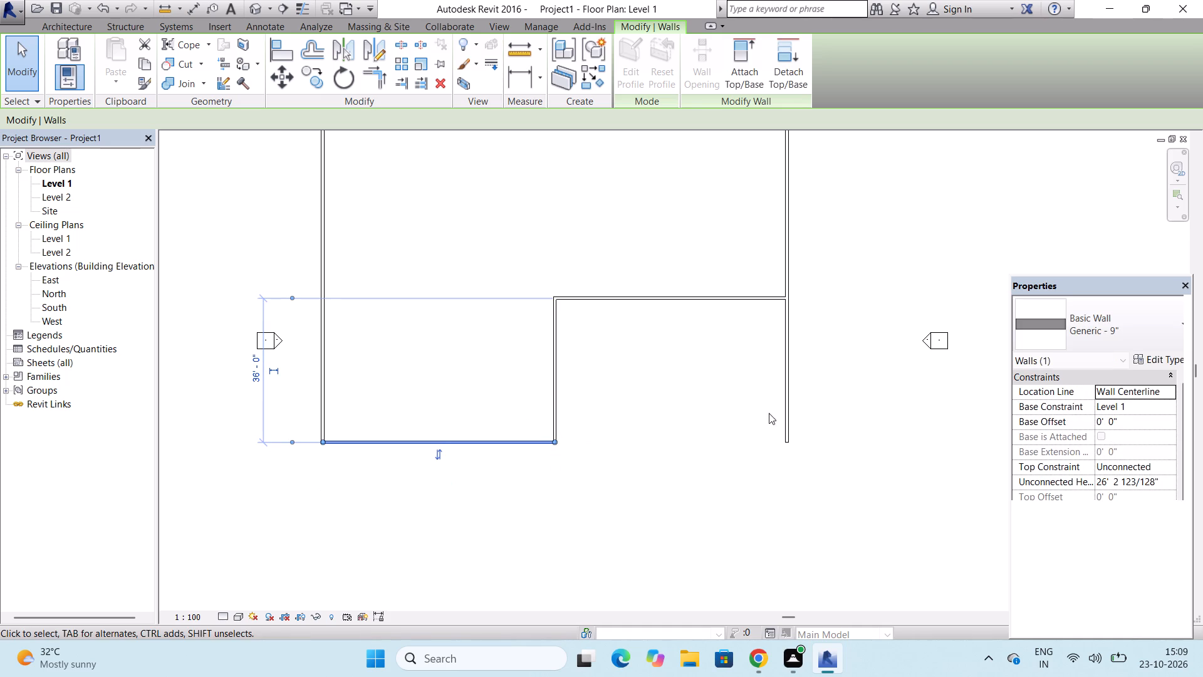
Shorten the east wall so its south end meets the inner east-west wall, closing the L-shaped outline.
left_click(785, 396)
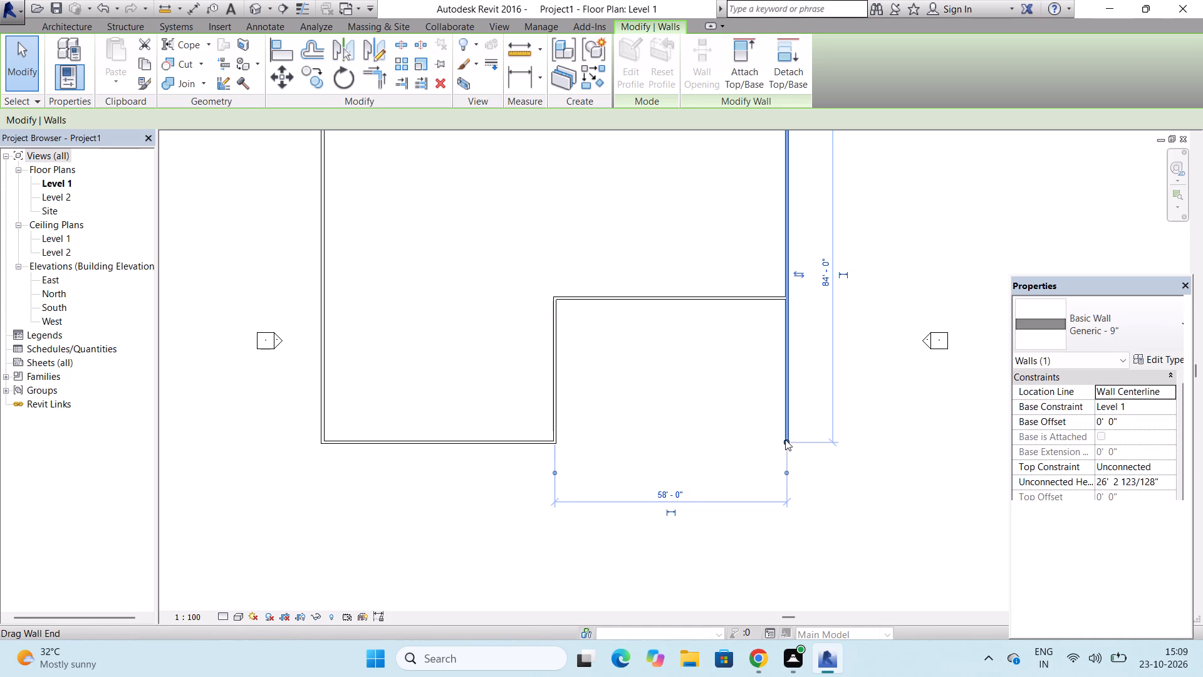
left_click_drag(785, 439, 795, 286)
scroll(786, 367, "up", 1)
scroll(832, 354, "down", 2)
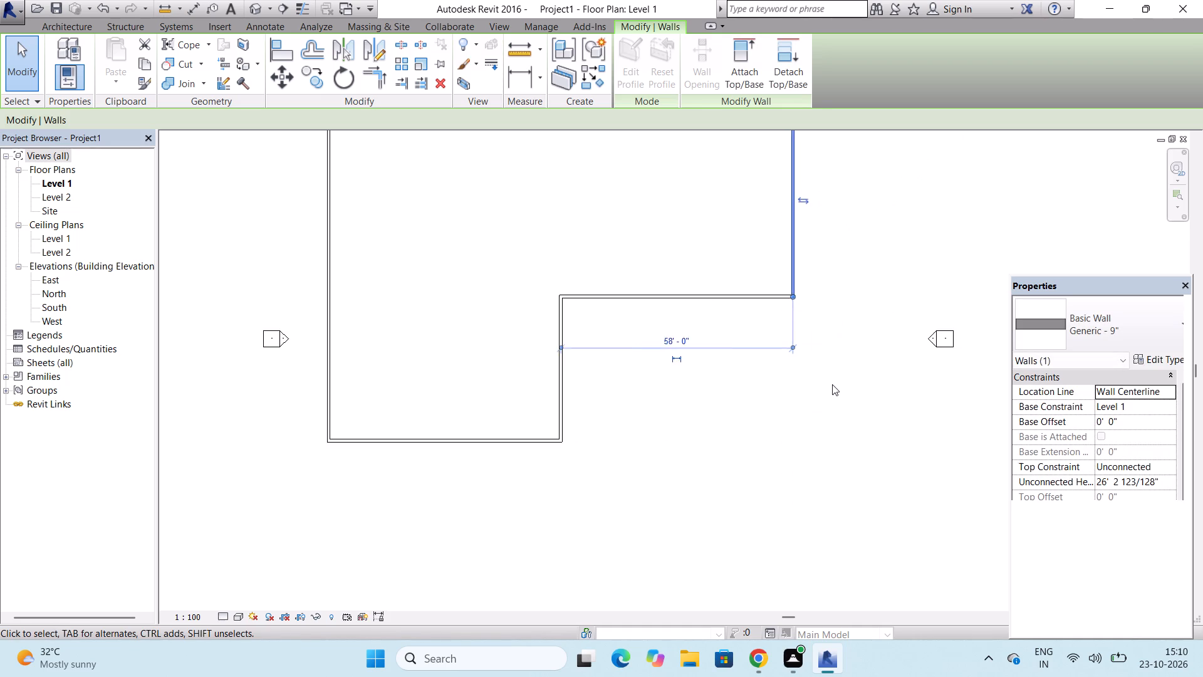
scroll(832, 384, "down", 2)
key("Escape")
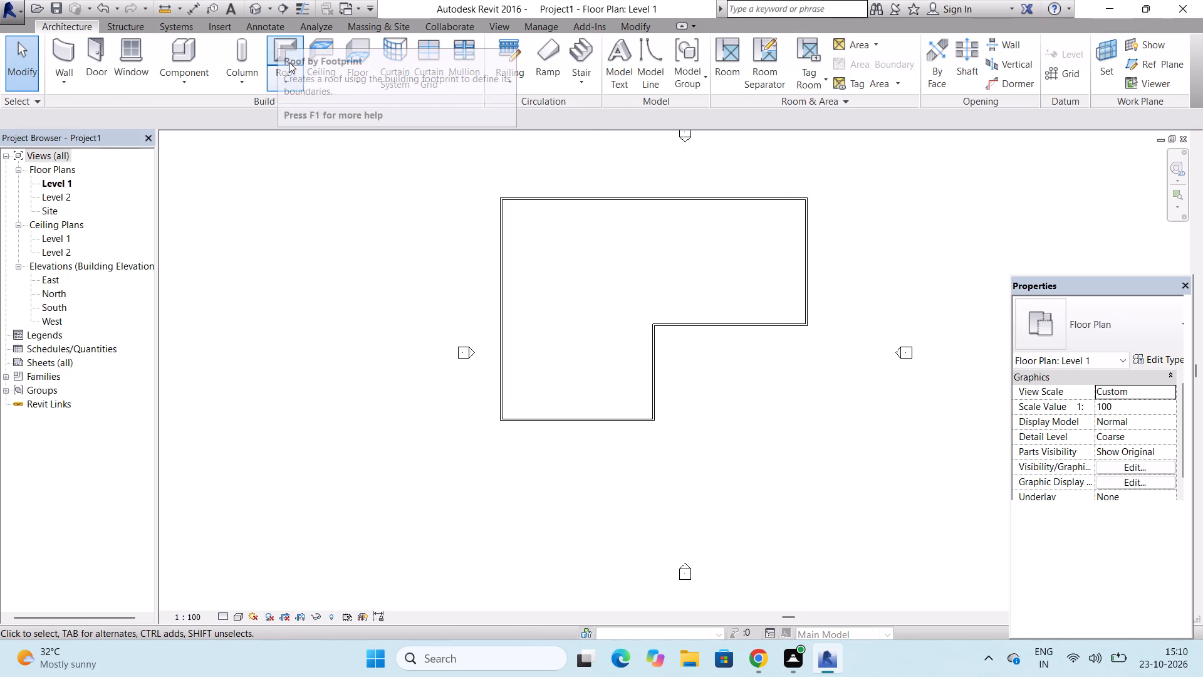
Start an architectural floor and duplicate the Generic Floor - 400mm type as Generic 5".
left_click(367, 83)
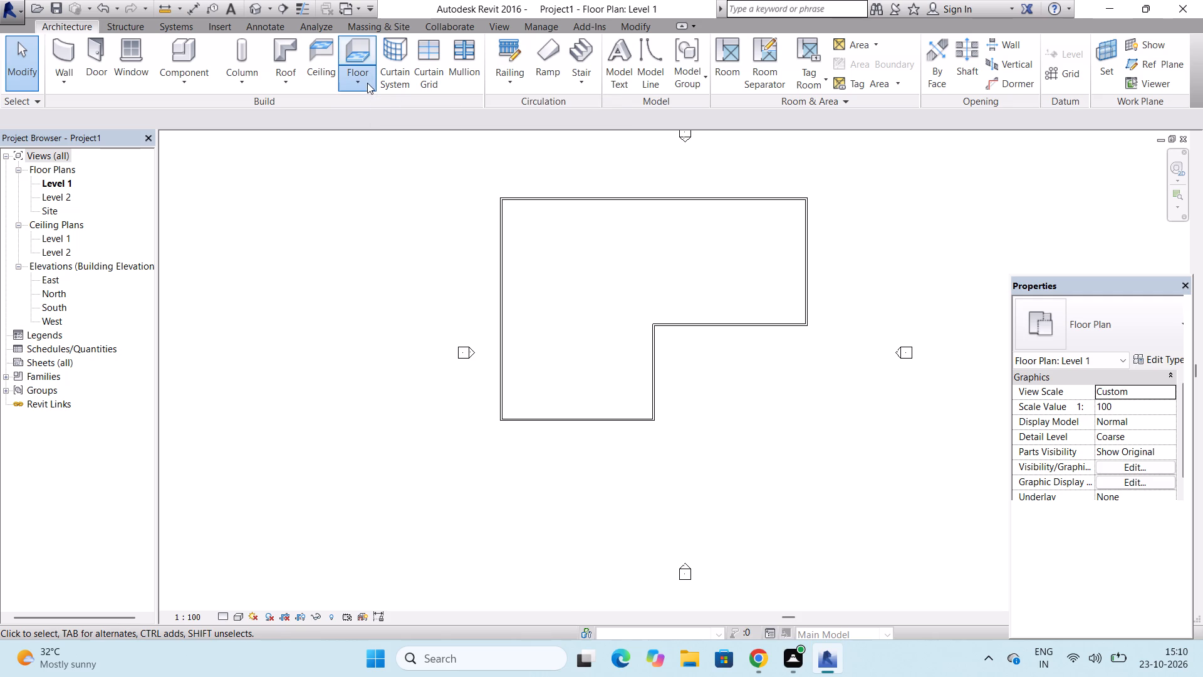
left_click(371, 102)
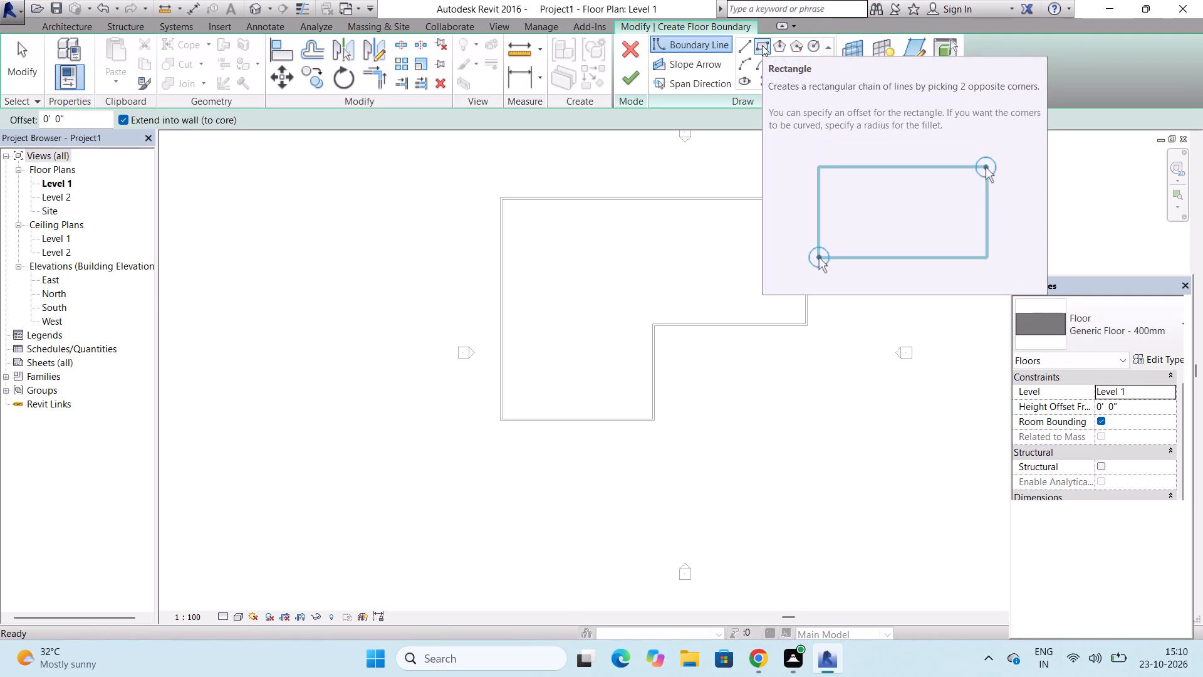
left_click(1159, 362)
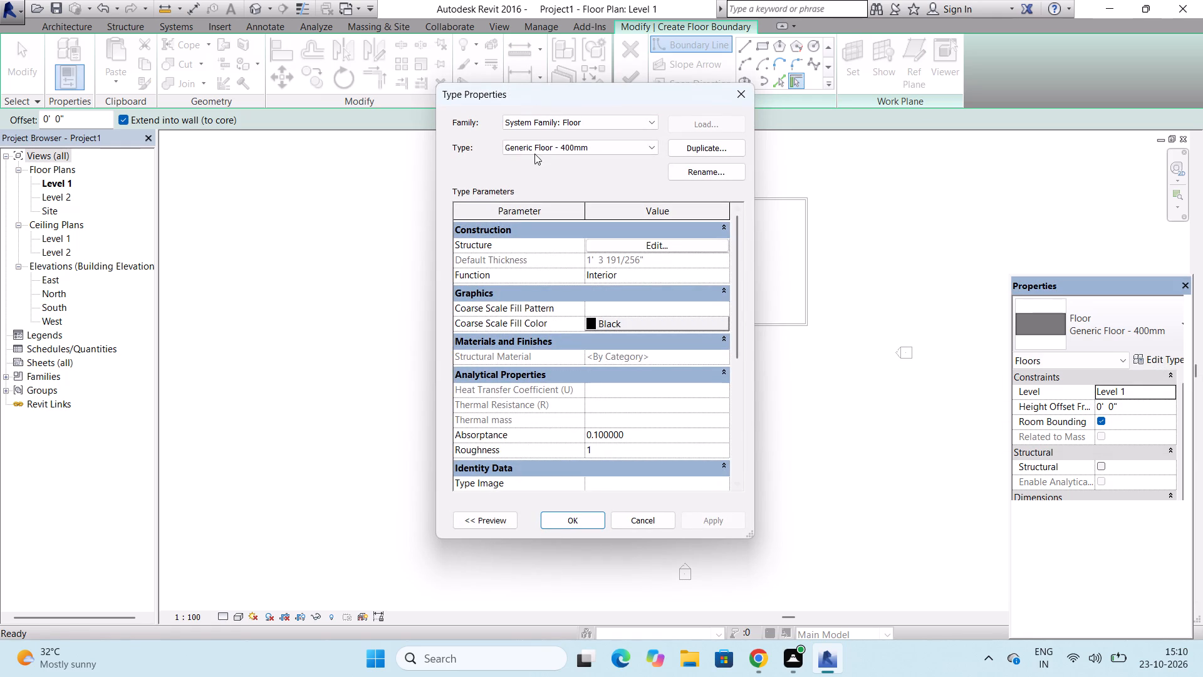
left_click(682, 145)
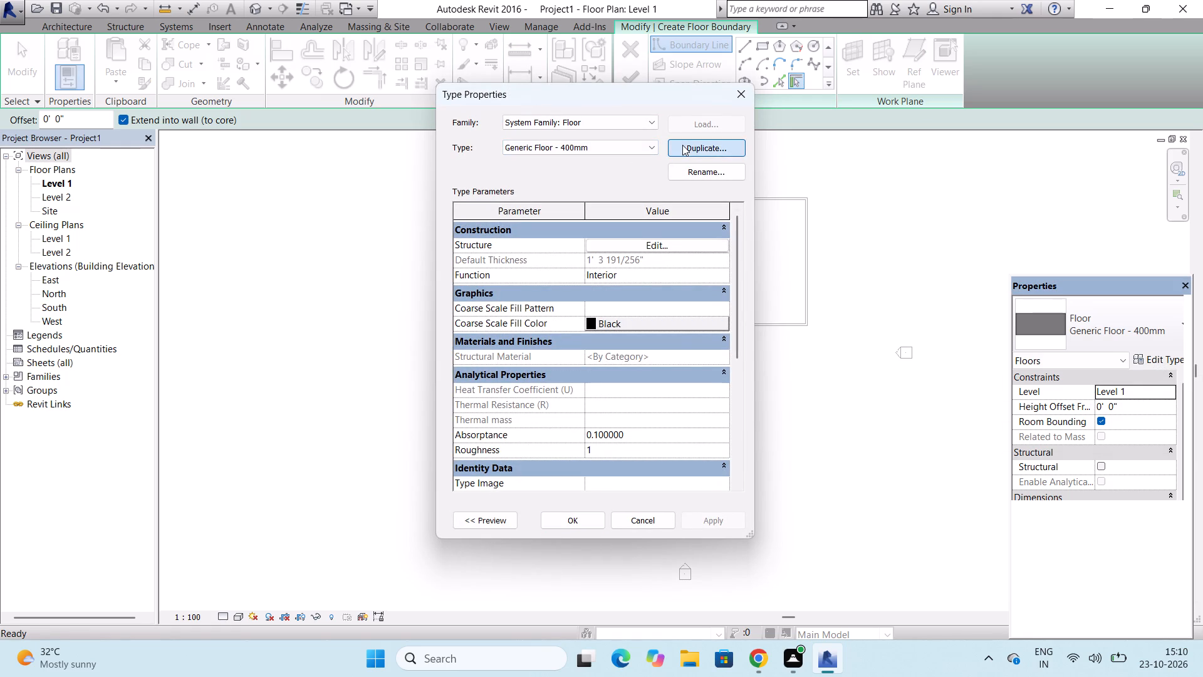
left_click(650, 302)
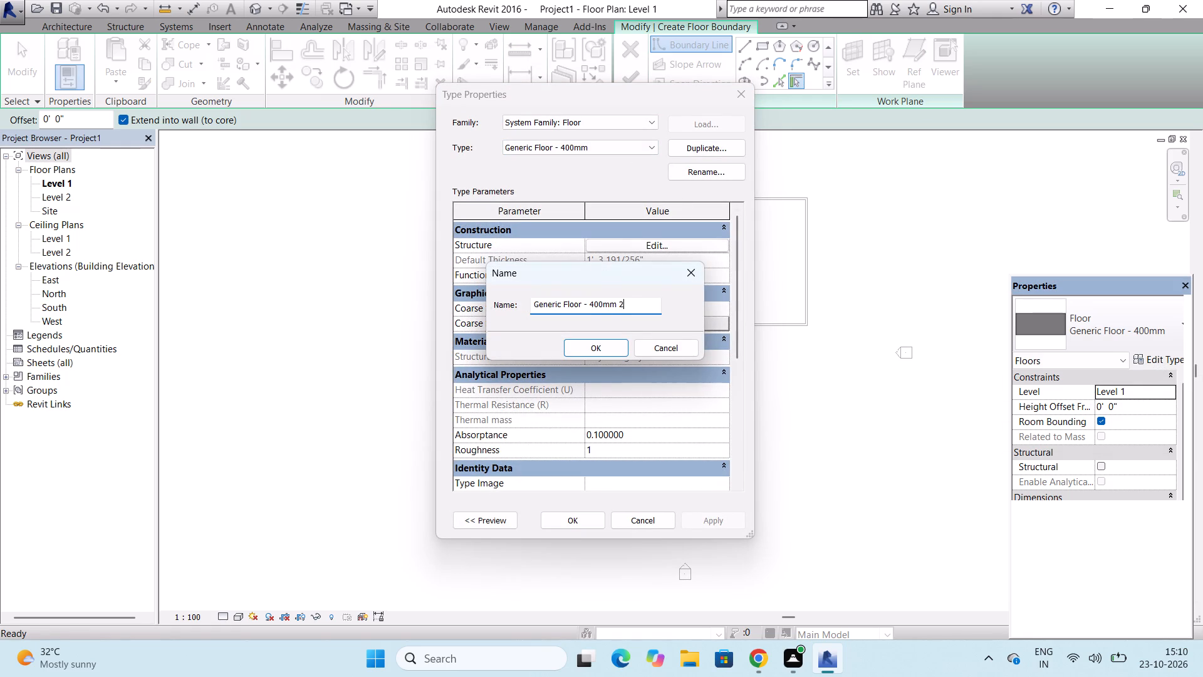
key("BackSpace")
key("BackSpace")
key("BackSpace")
key("BackSpace")
key("BackSpace")
key("BackSpace")
key("BackSpace")
key("BackSpace")
key("BackSpace")
key("BackSpace")
key("BackSpace")
key("BackSpace")
key("BackSpace")
key("BackSpace")
key("BackSpace")
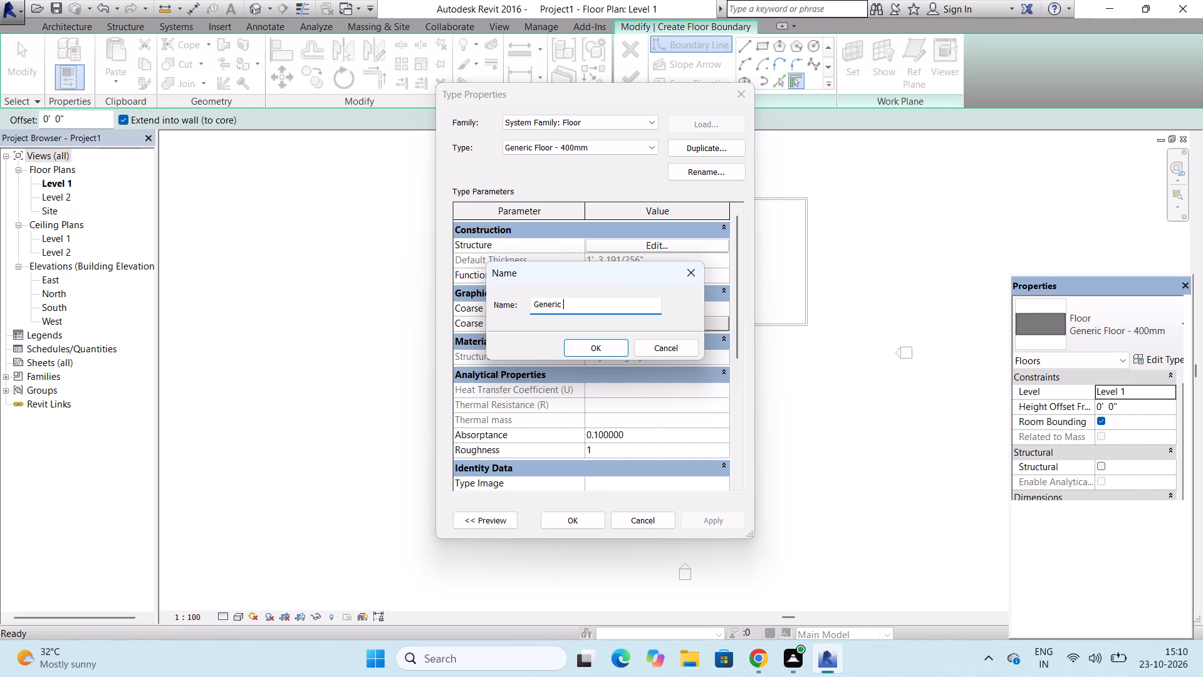
key("5")
key("shift+quotedbl")
key("Return")
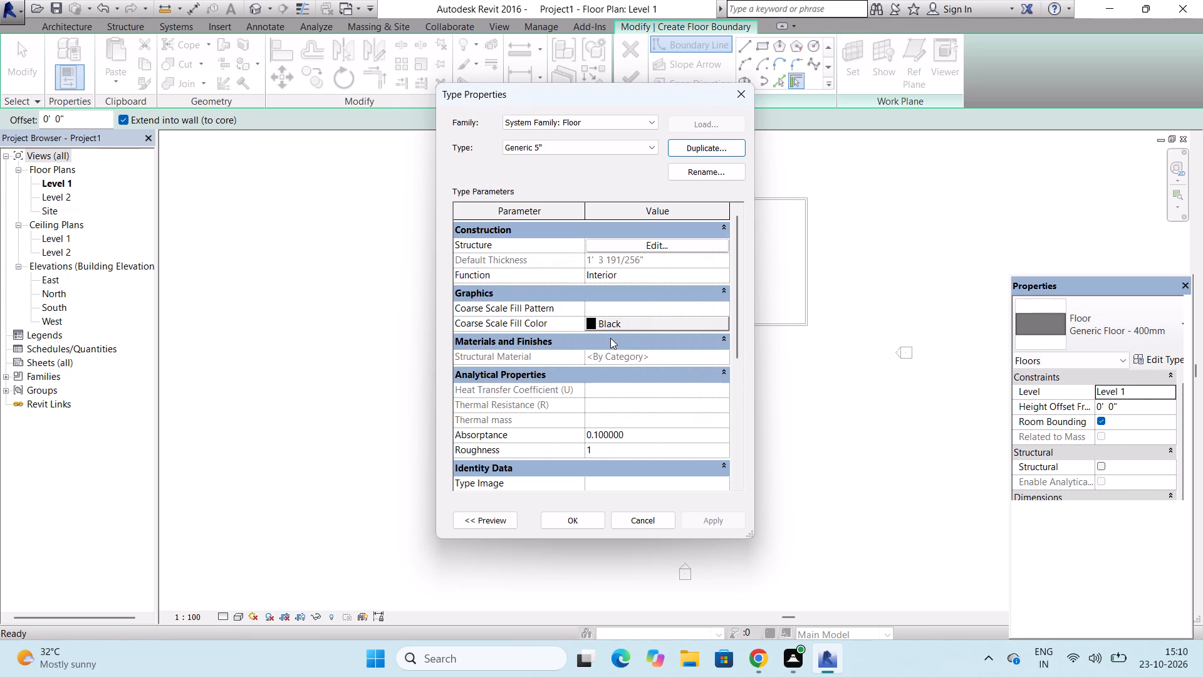
left_click(570, 522)
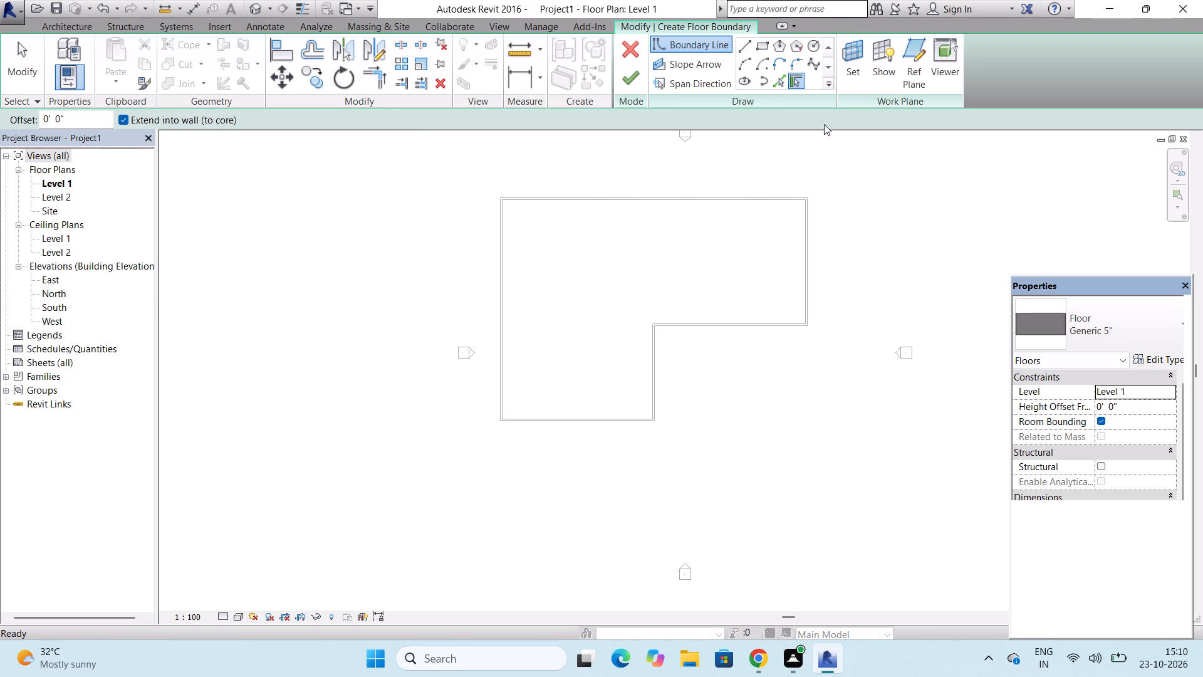
Sketch a rectangular floor boundary about 164' by 128' around the L-shaped walls and finish the floor.
left_click(766, 47)
left_click(434, 149)
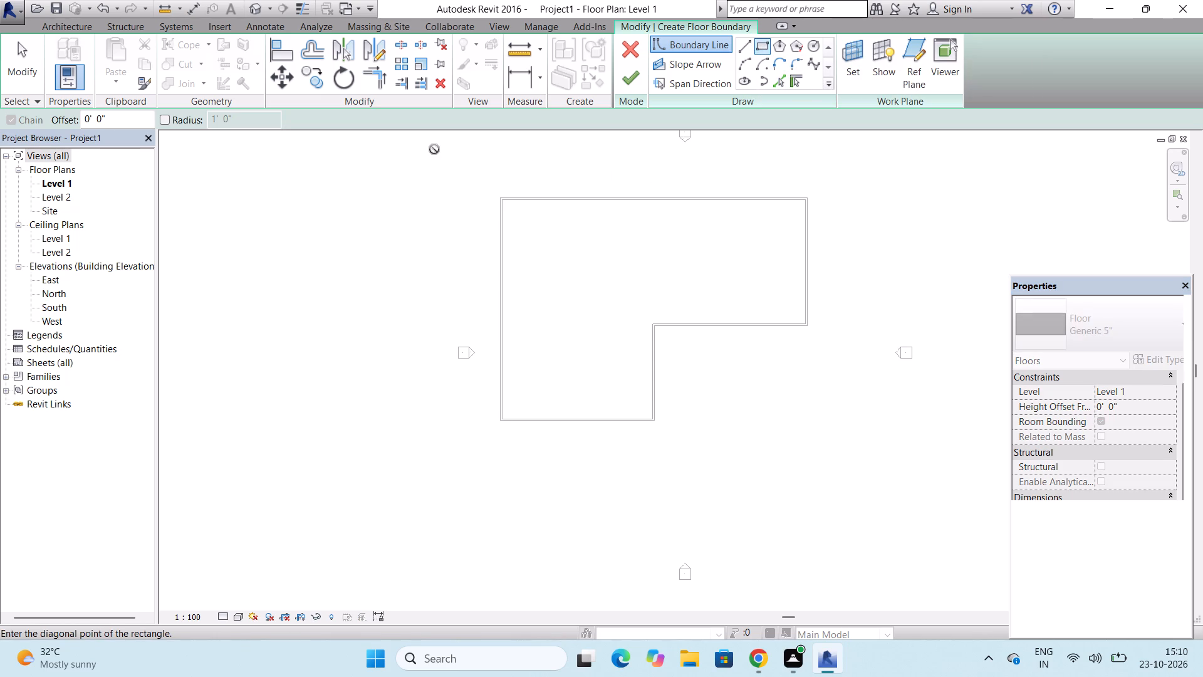
scroll(434, 149, "down", 1)
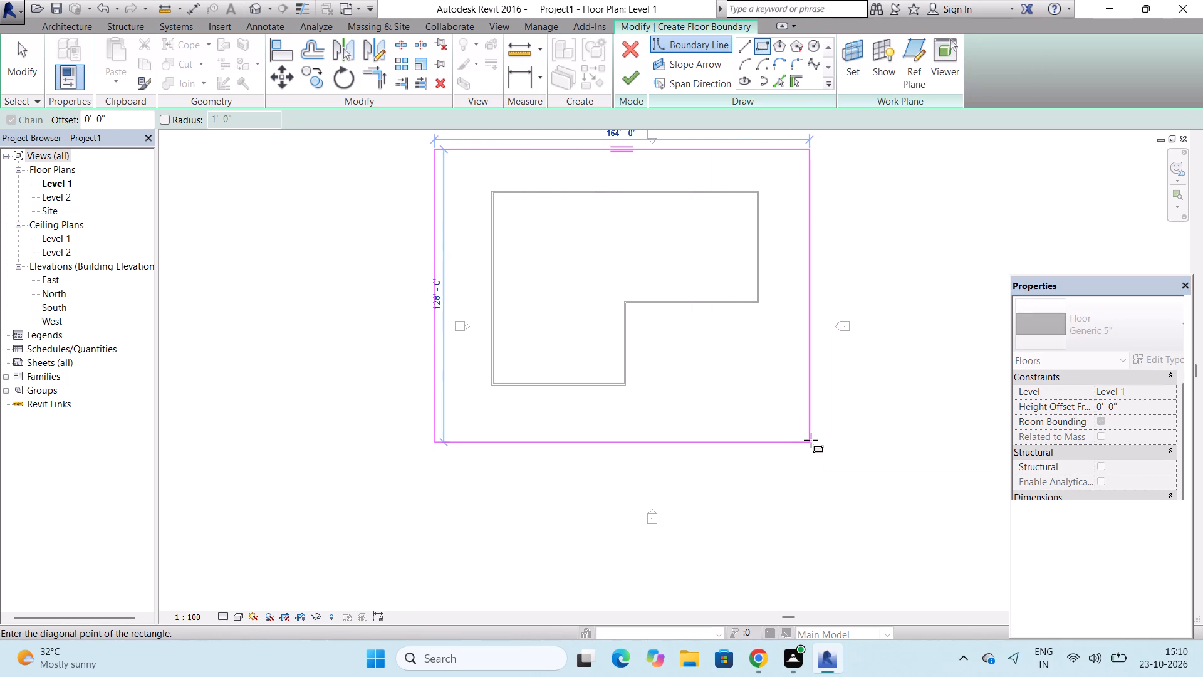
left_click(811, 440)
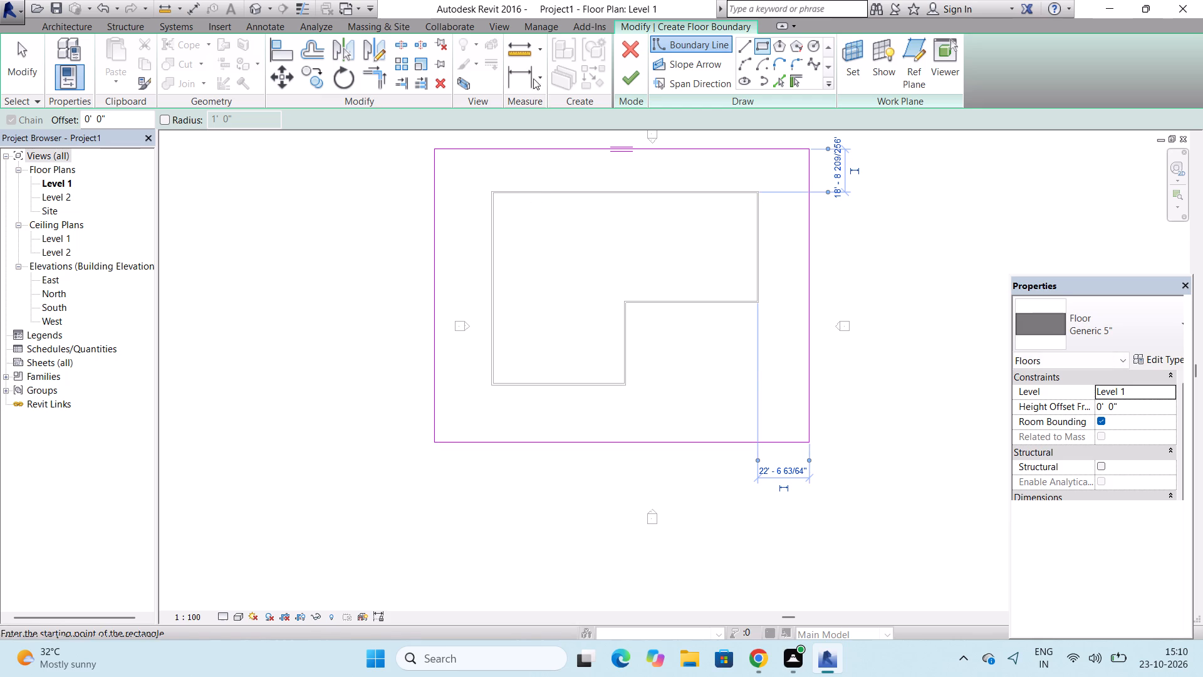
left_click(627, 65)
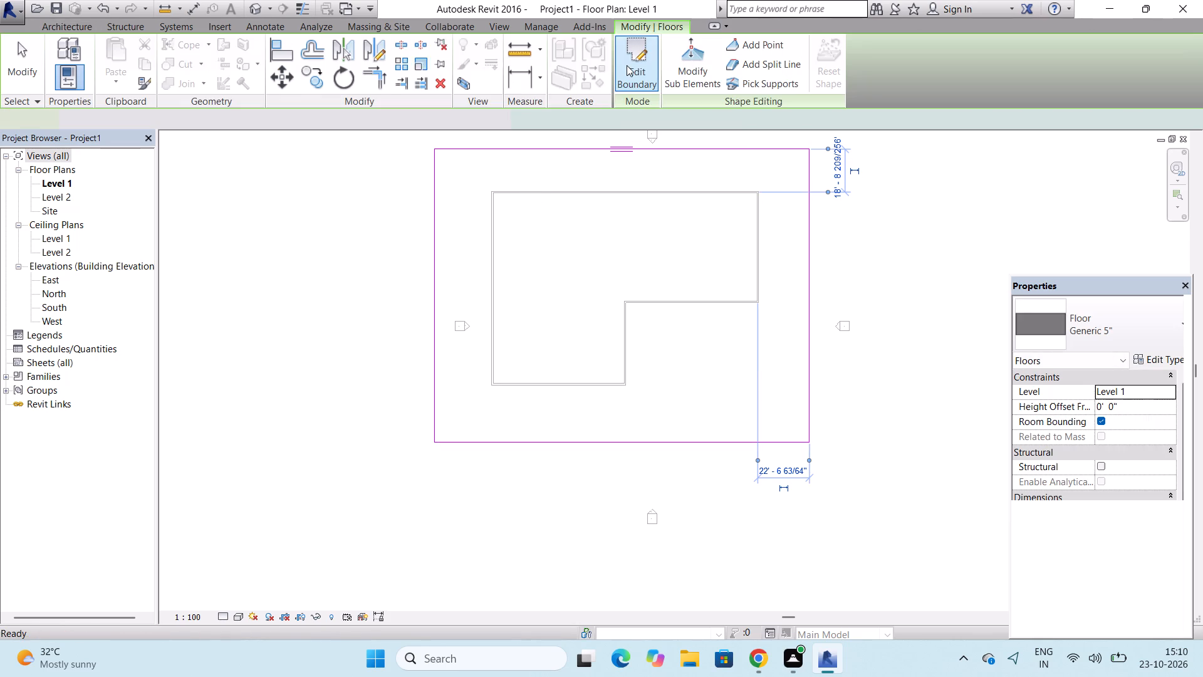
Dismiss the dark pop-up window covering the floor plan and clear the floor selection.
scroll(576, 385, "down", 4)
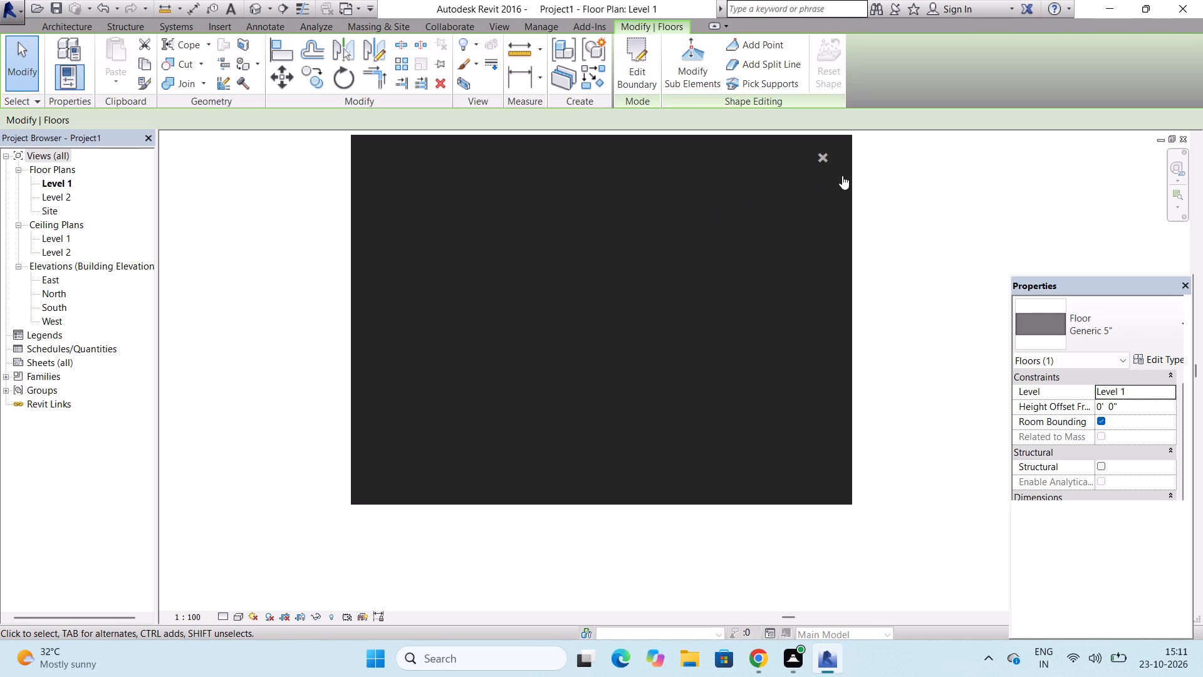
left_click(825, 155)
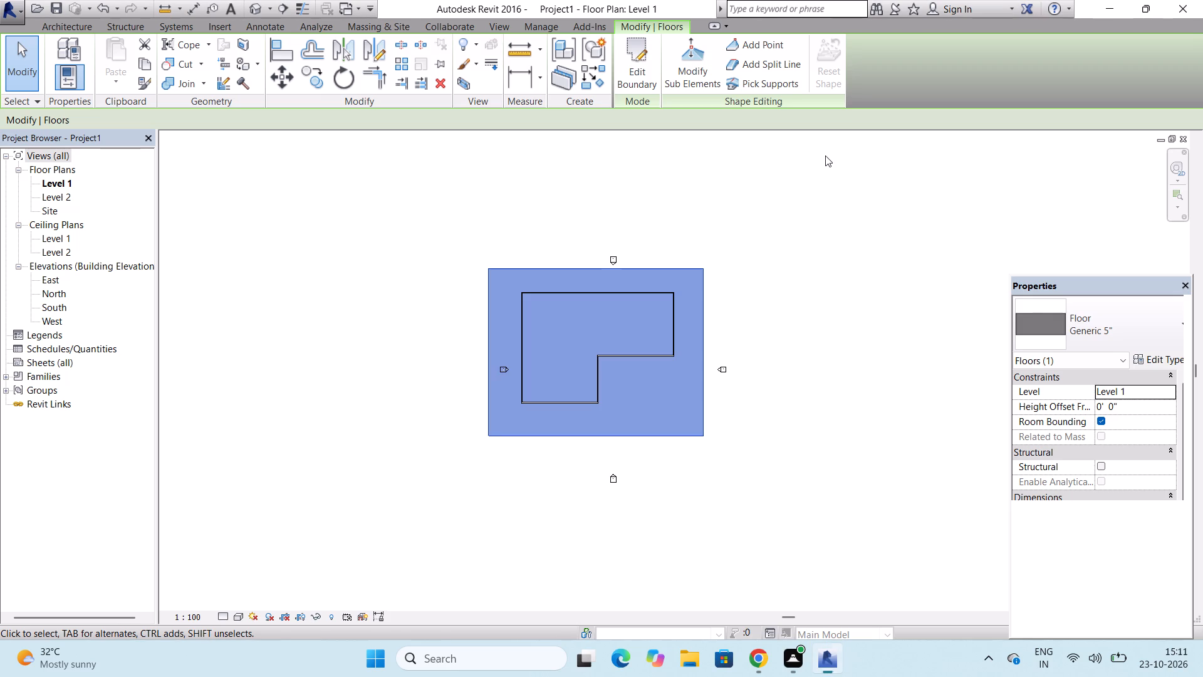
key("Escape")
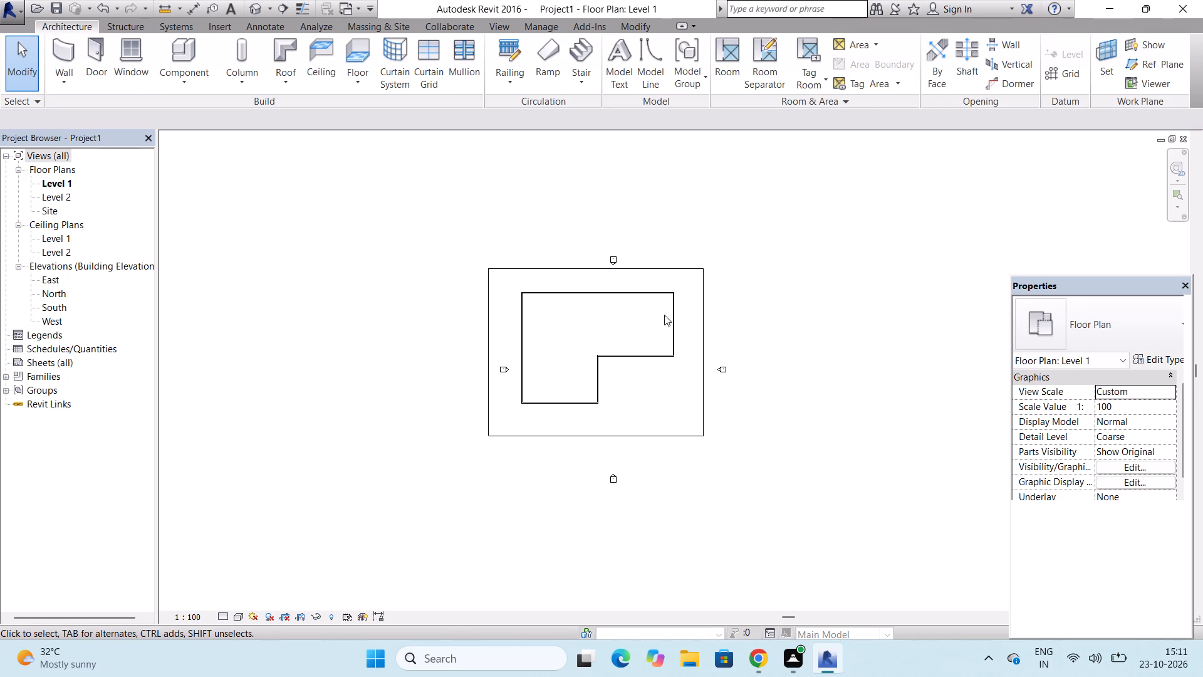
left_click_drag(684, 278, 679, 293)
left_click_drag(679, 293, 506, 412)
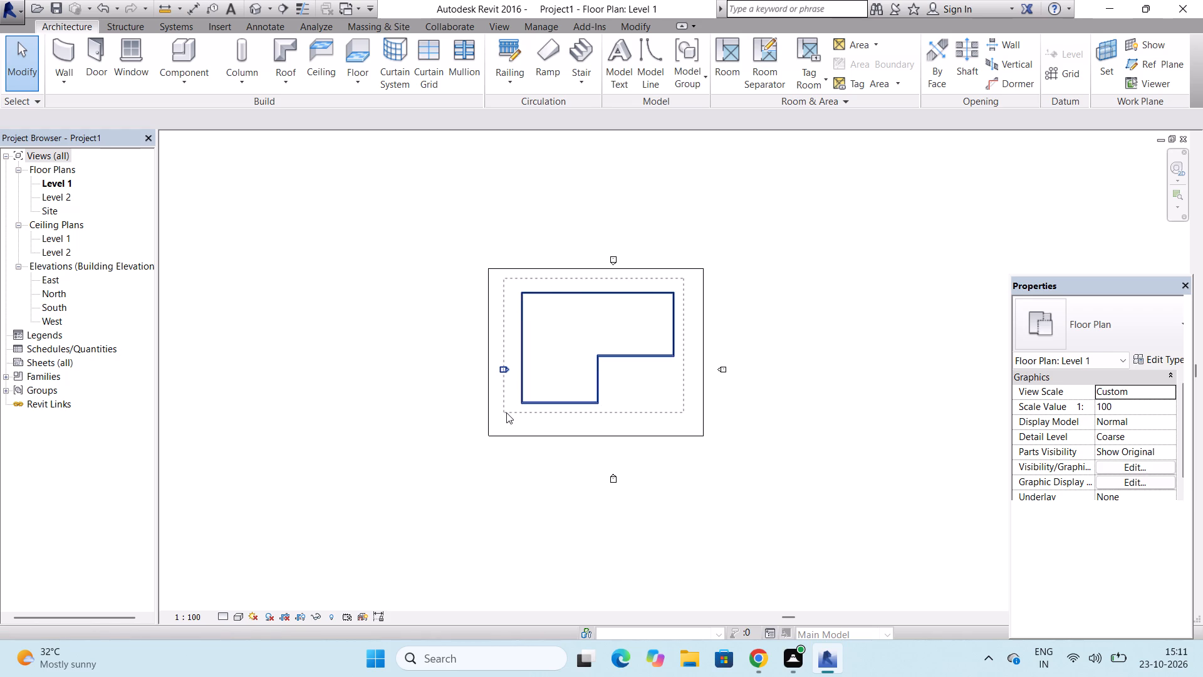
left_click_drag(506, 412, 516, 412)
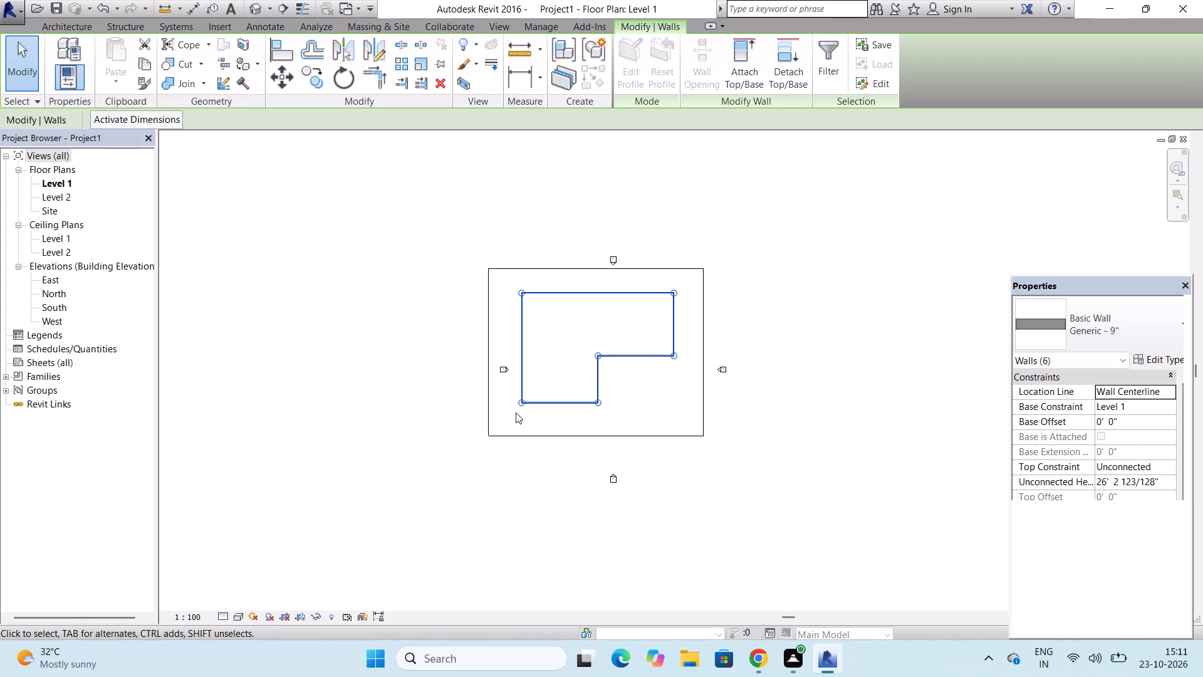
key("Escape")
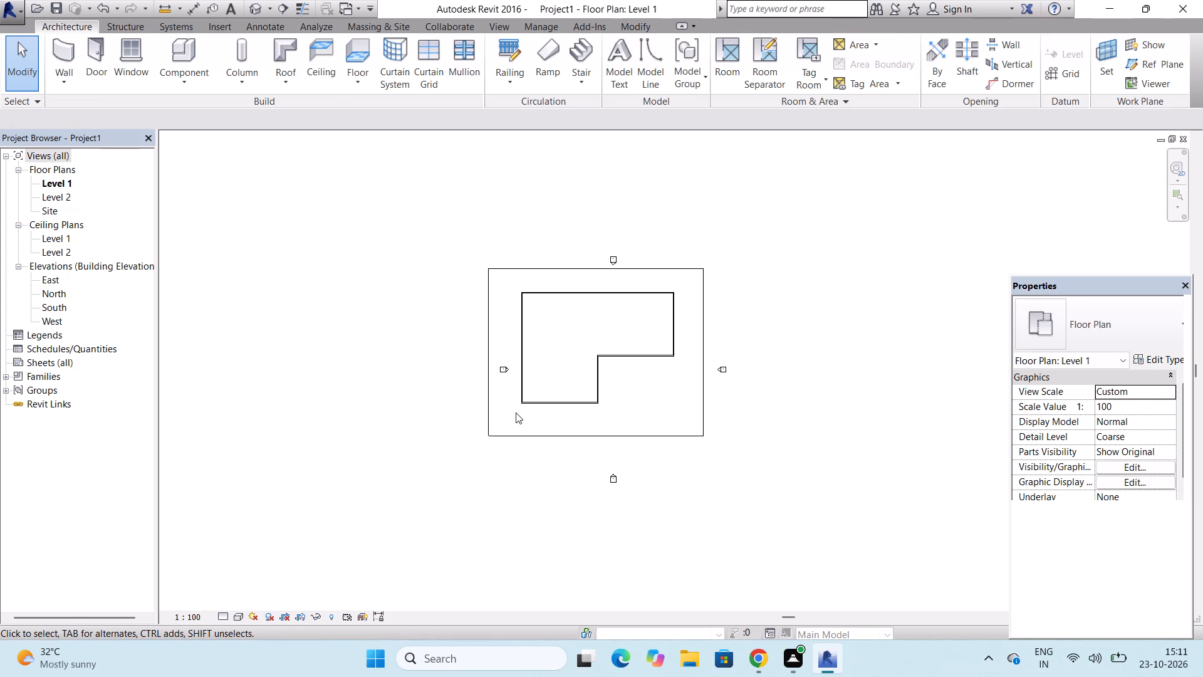
Open the North elevation and delete Level 2, accepting the removal of its views.
double_click(63, 293)
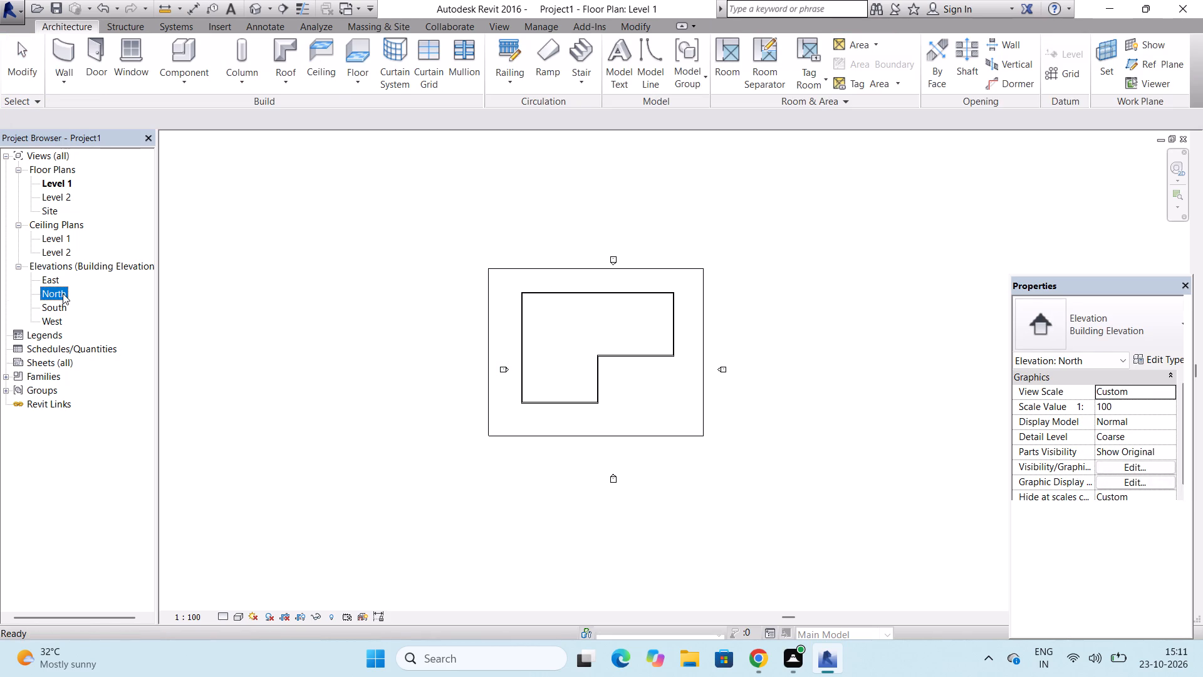
scroll(566, 321, "down", 3)
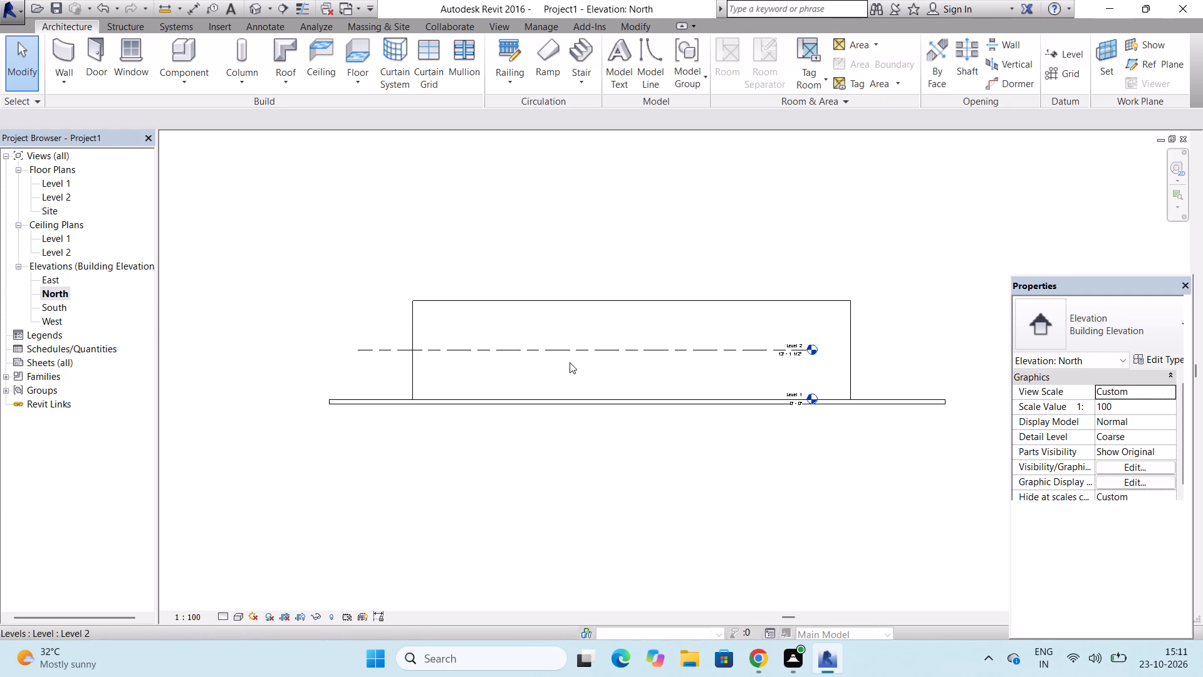
left_click(570, 352)
key("Delete")
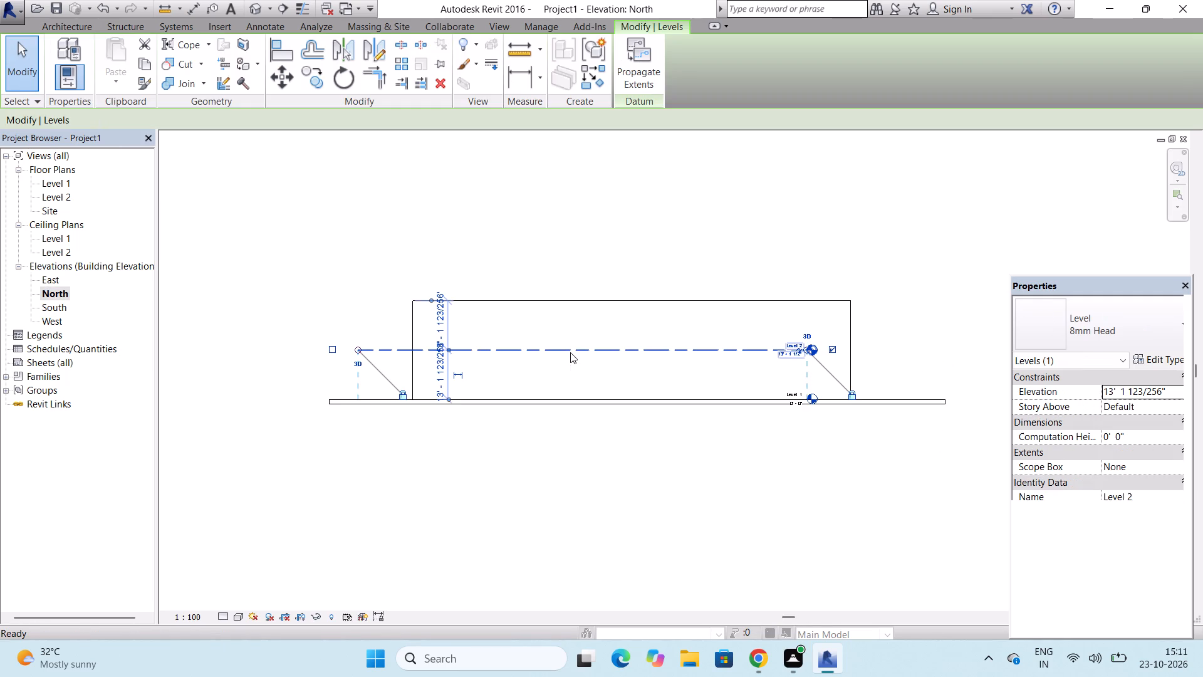
left_click(668, 373)
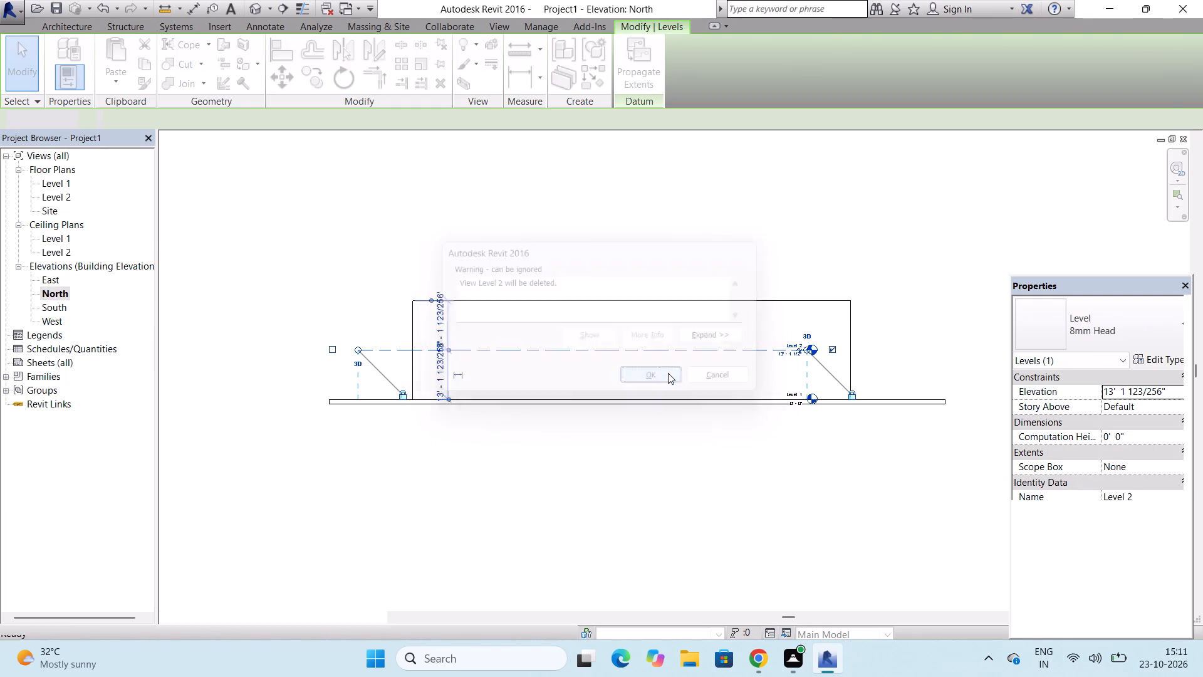
Add an elbow to the Level 1 line in the North elevation, offsetting its head below the line.
scroll(789, 400, "up", 10)
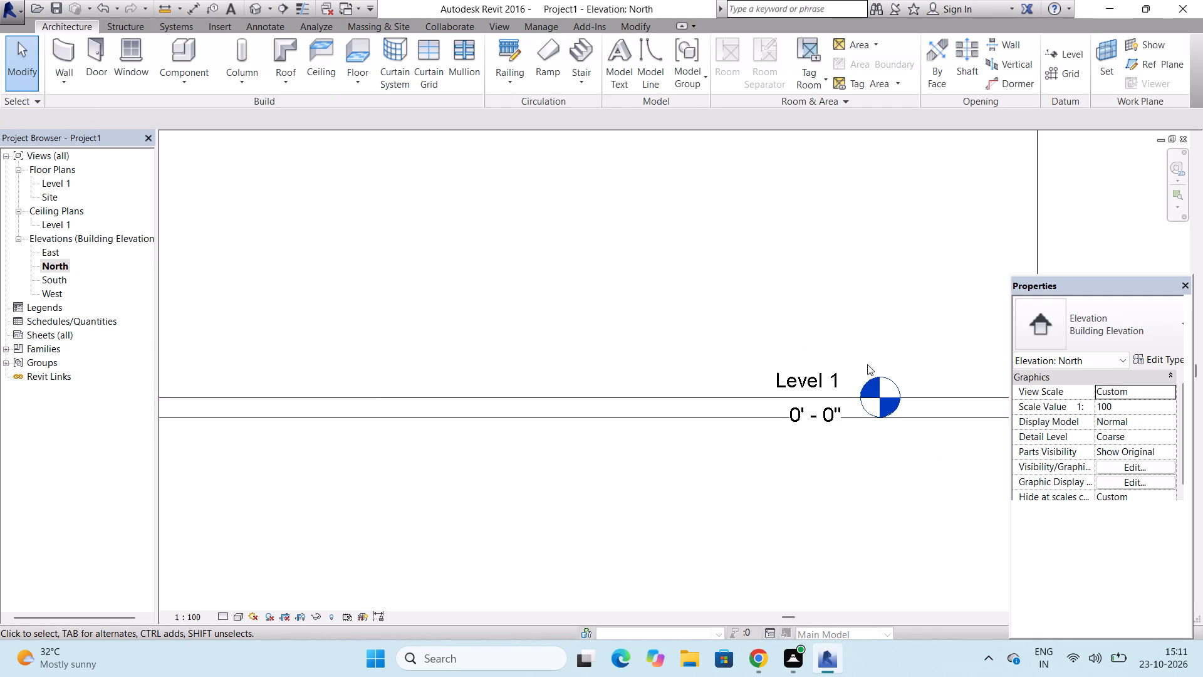
left_click(879, 375)
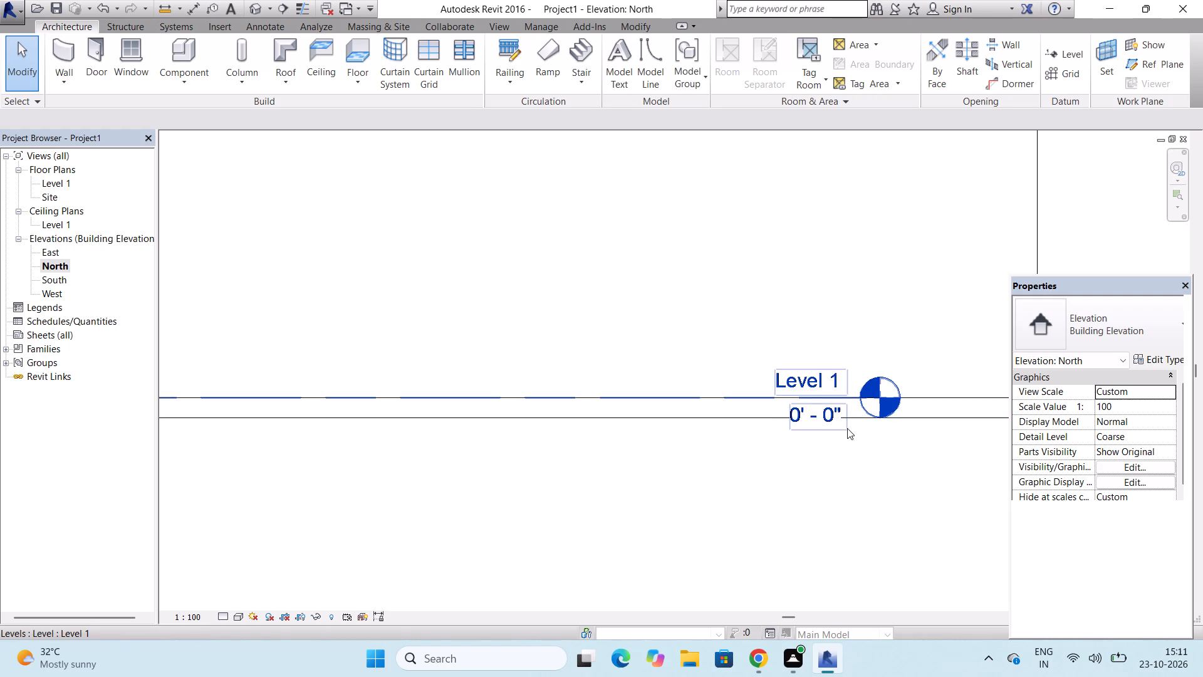
scroll(833, 427, "up", 6)
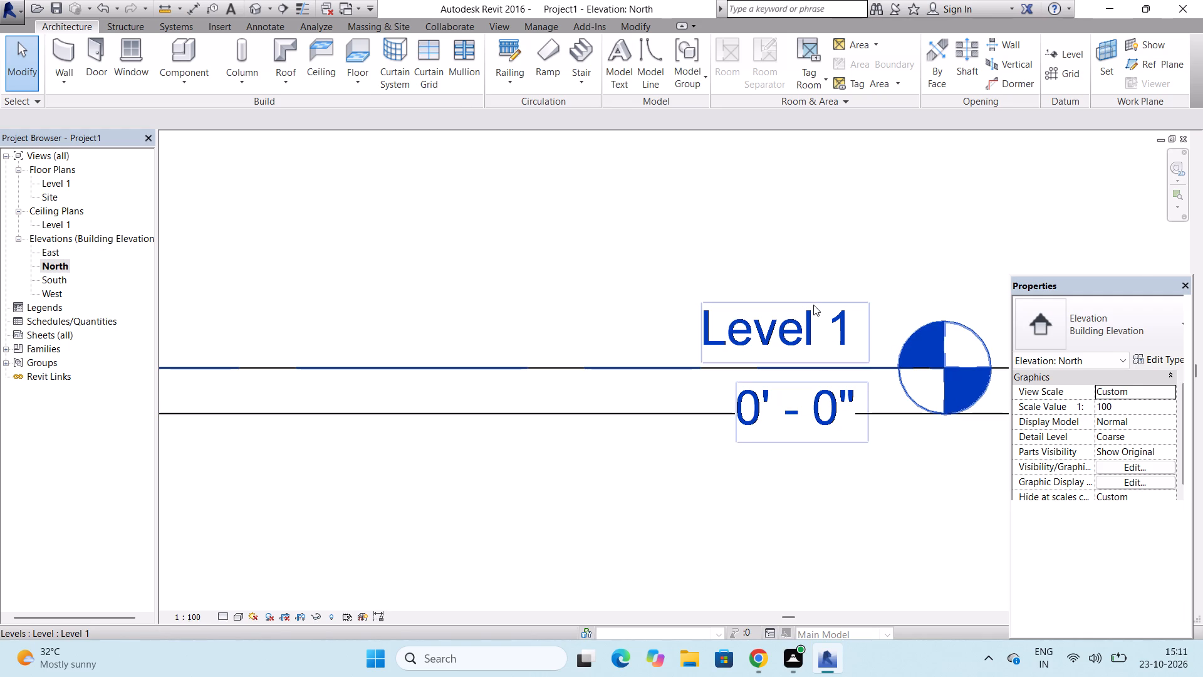
left_click(813, 305)
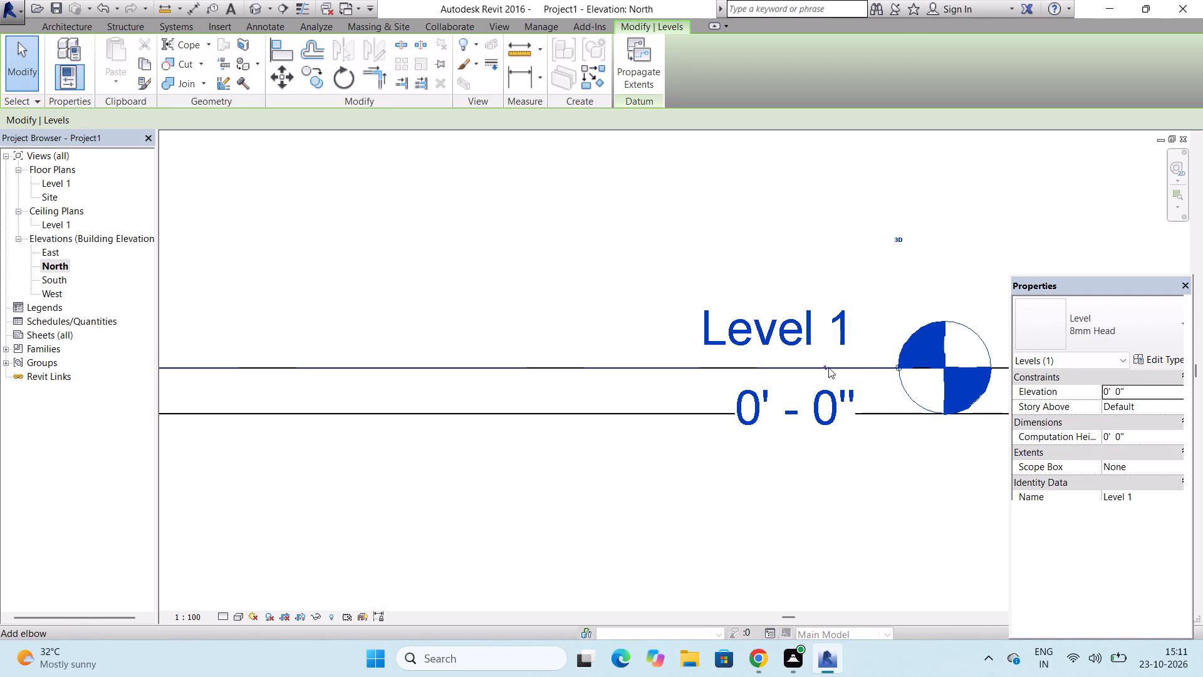
left_click(825, 367)
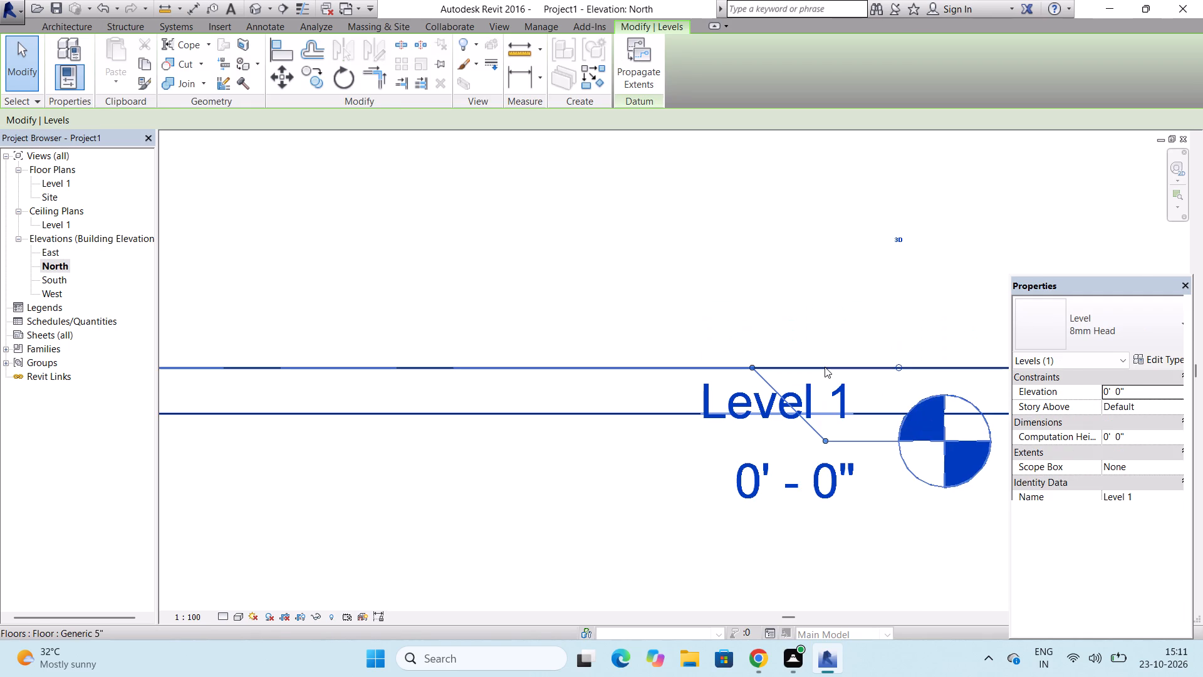
Rename Level 1 as GROUND in the North elevation and accept renaming the corresponding views.
left_click(842, 401)
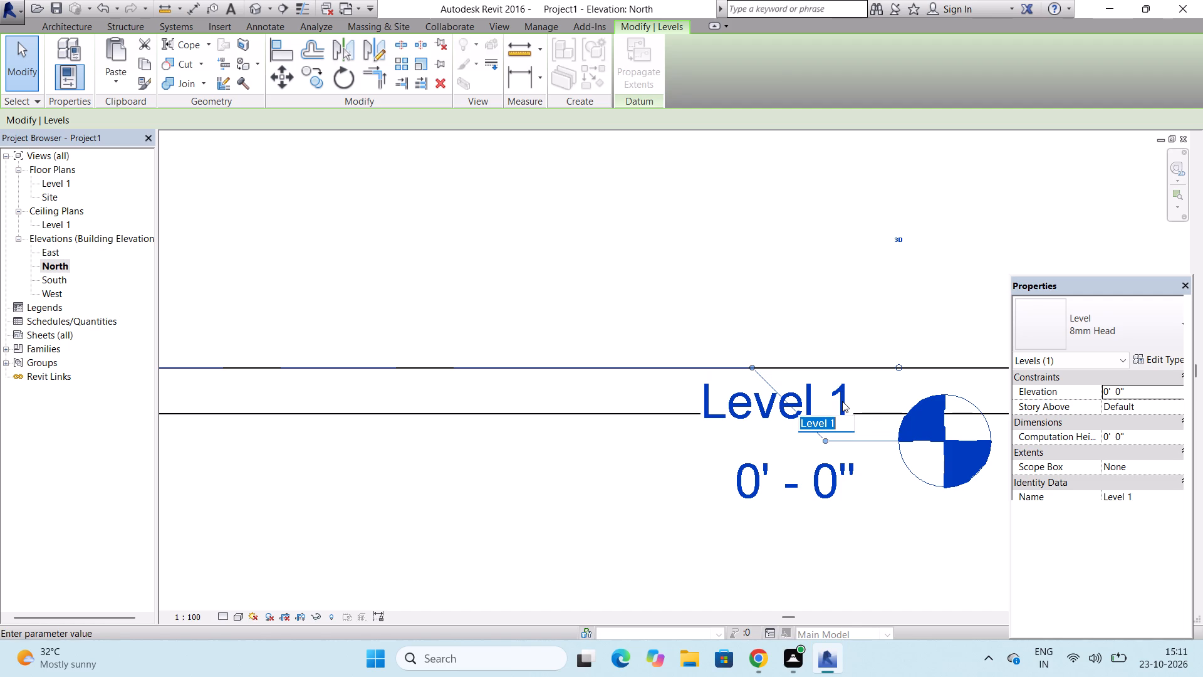
key("BackSpace")
key("BackSpace")
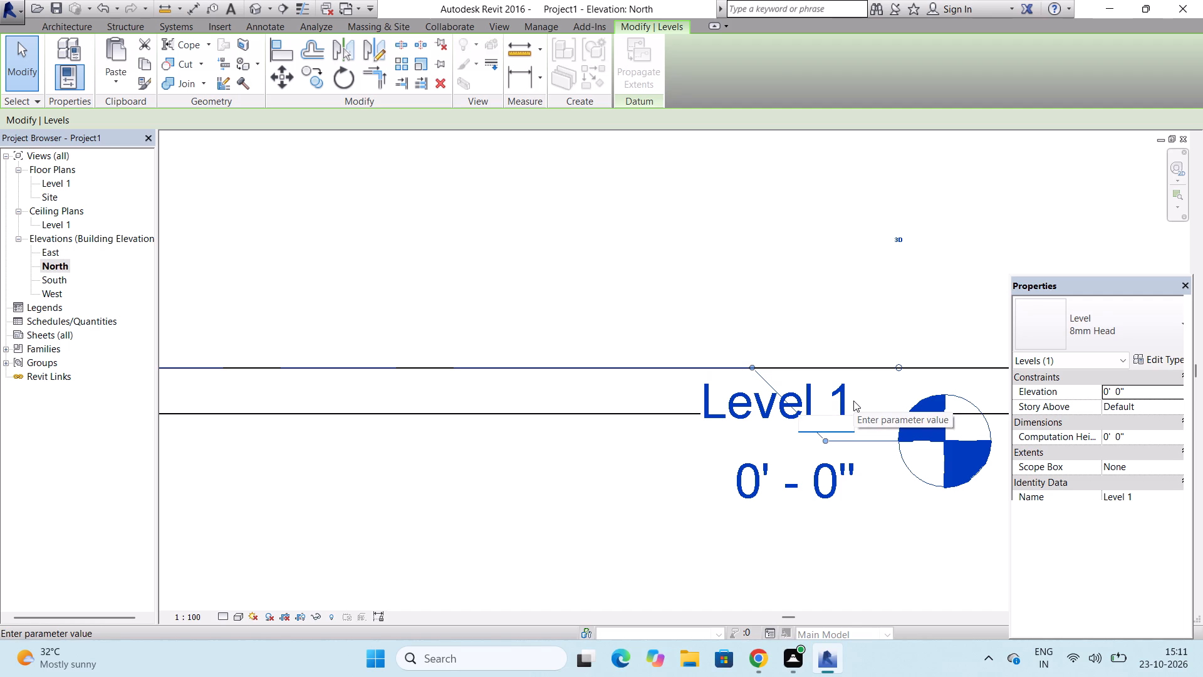
type("GR")
key("o")
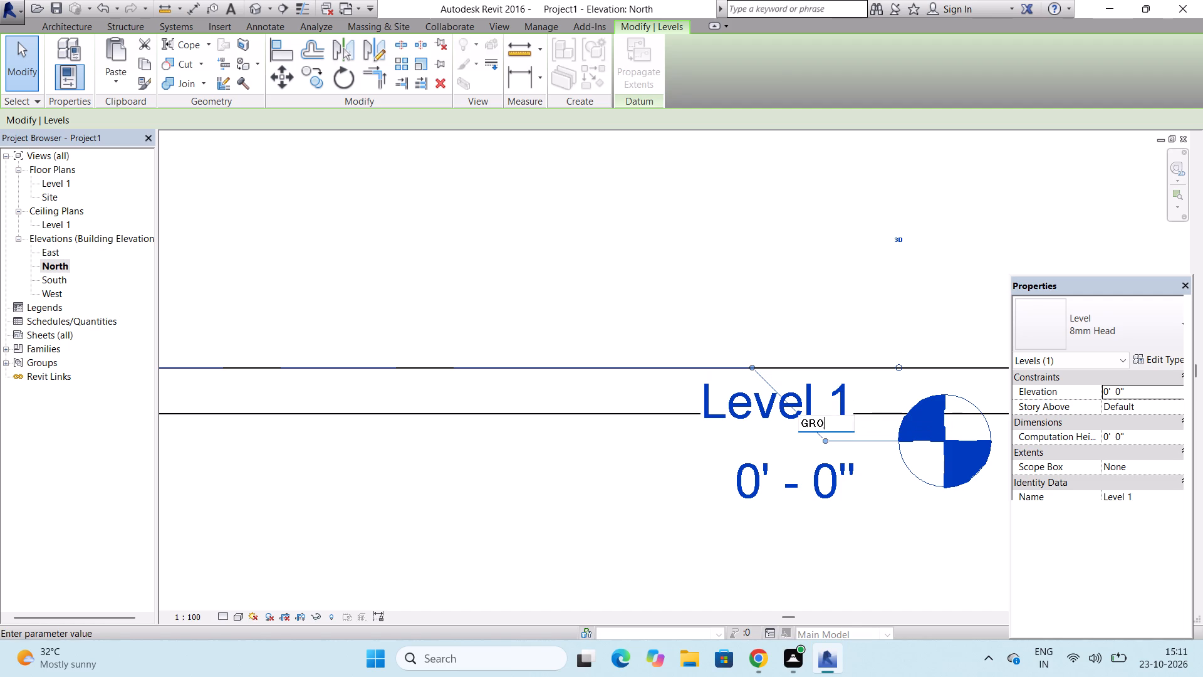
key("u")
key("n")
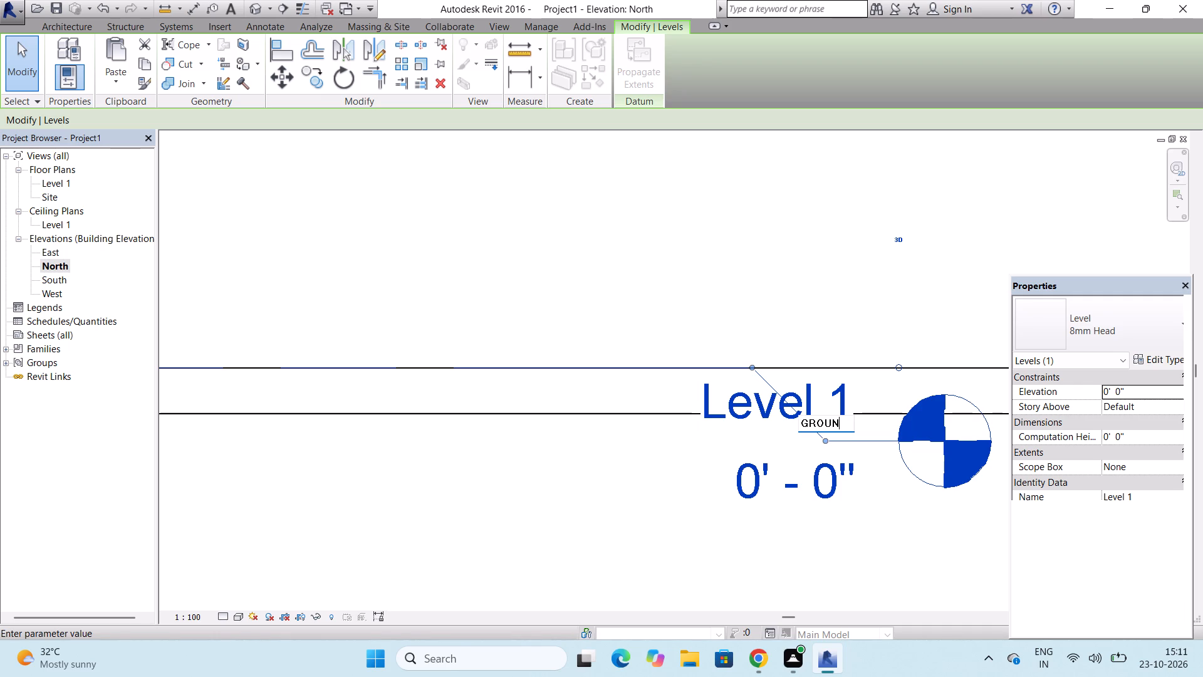
key("d")
left_click(532, 214)
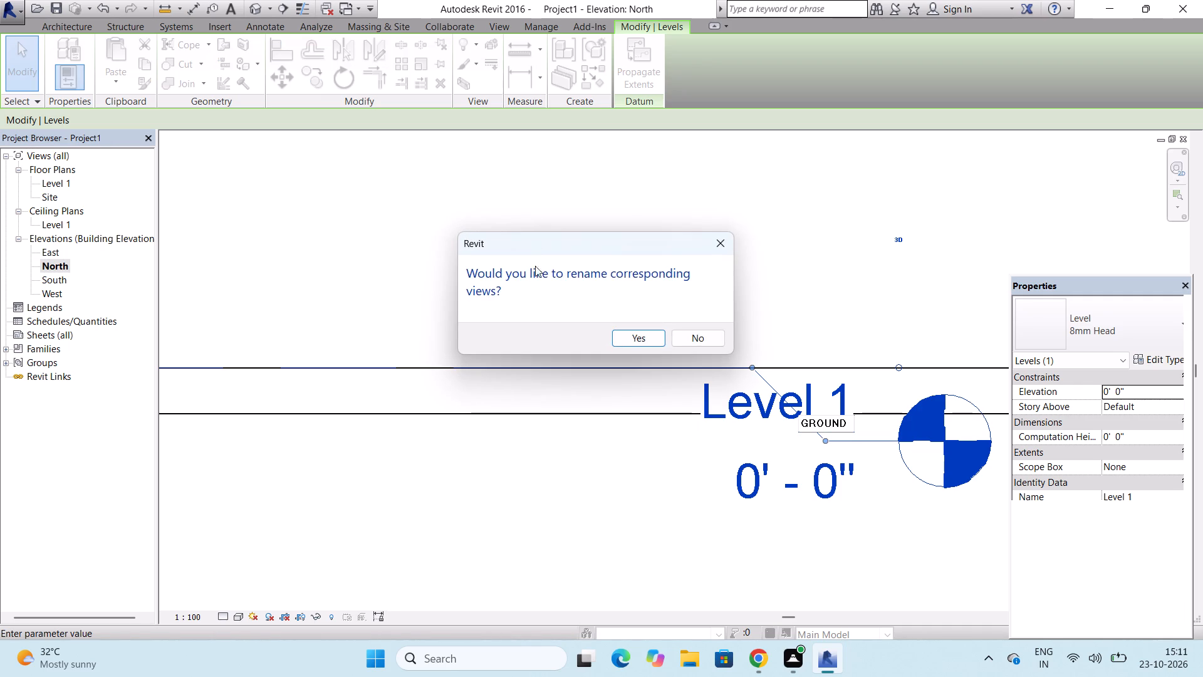
left_click(627, 330)
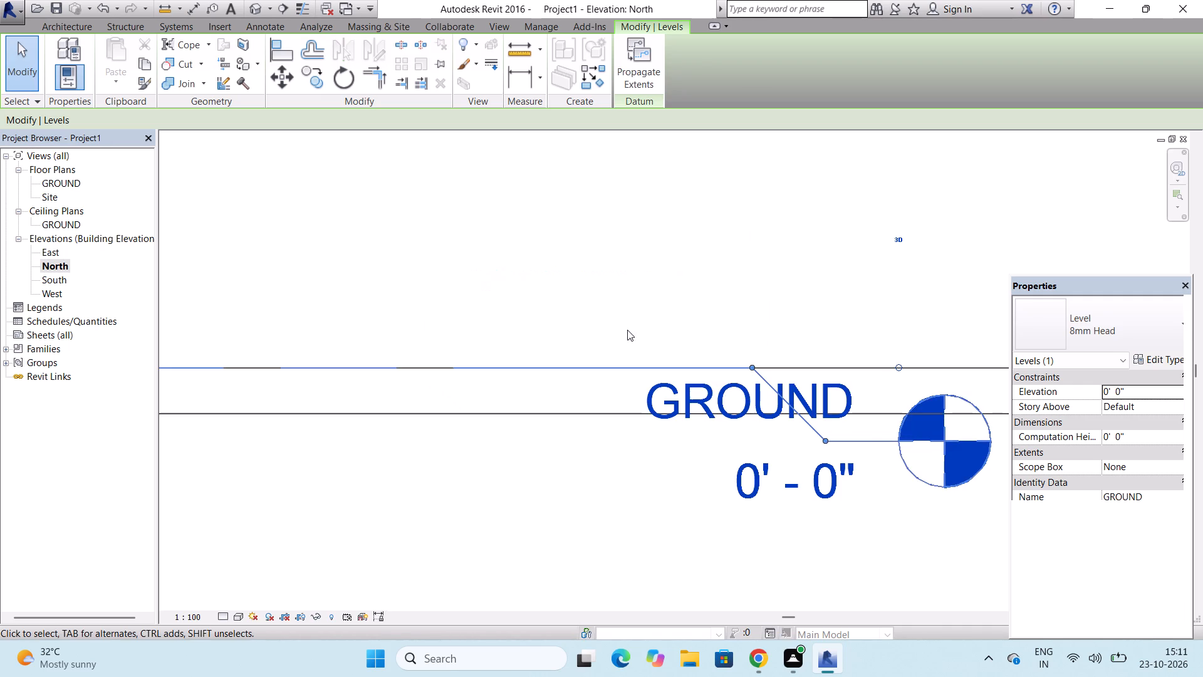
Add four levels stacked upward at a 10' offset using Pick Lines, starting from the floor slab's bottom edge and dismissing the dark pop-up window.
scroll(726, 445, "down", 10)
scroll(726, 506, "down", 5)
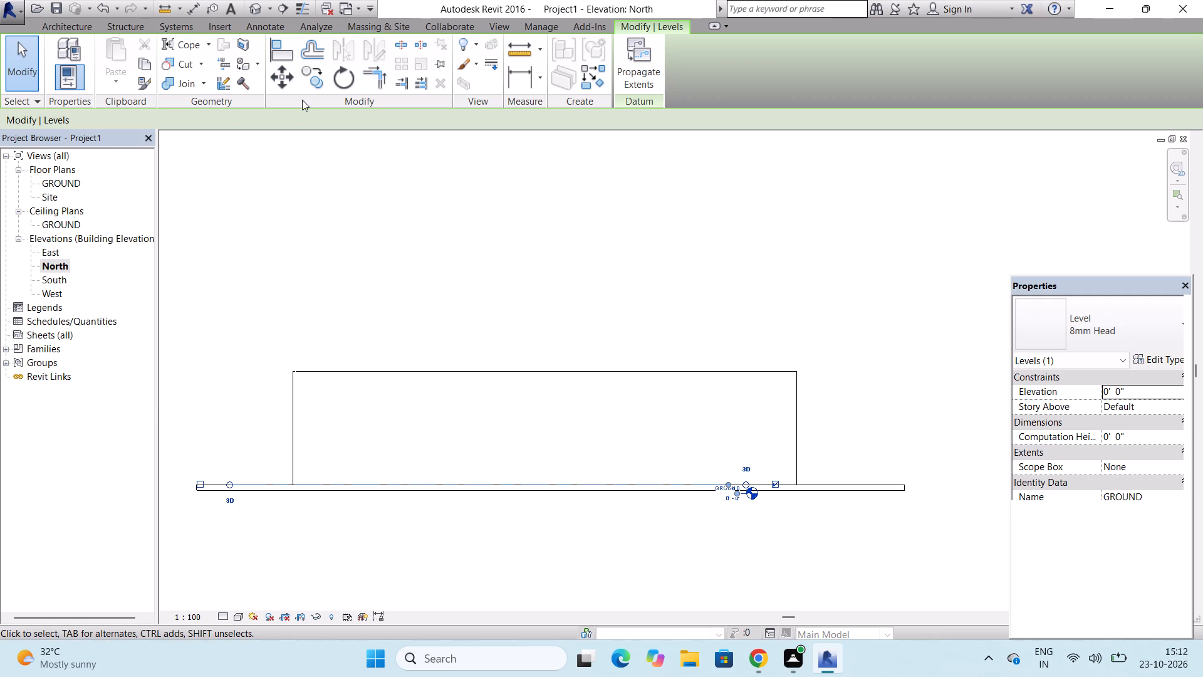
left_click(66, 20)
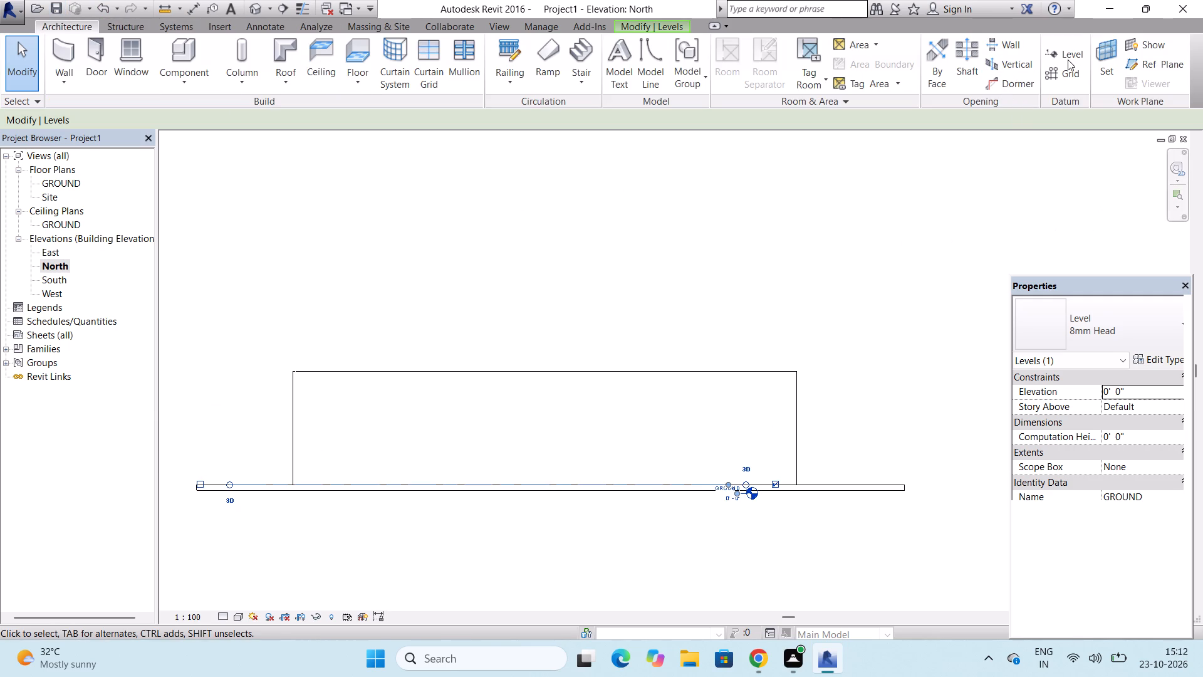
left_click(1068, 60)
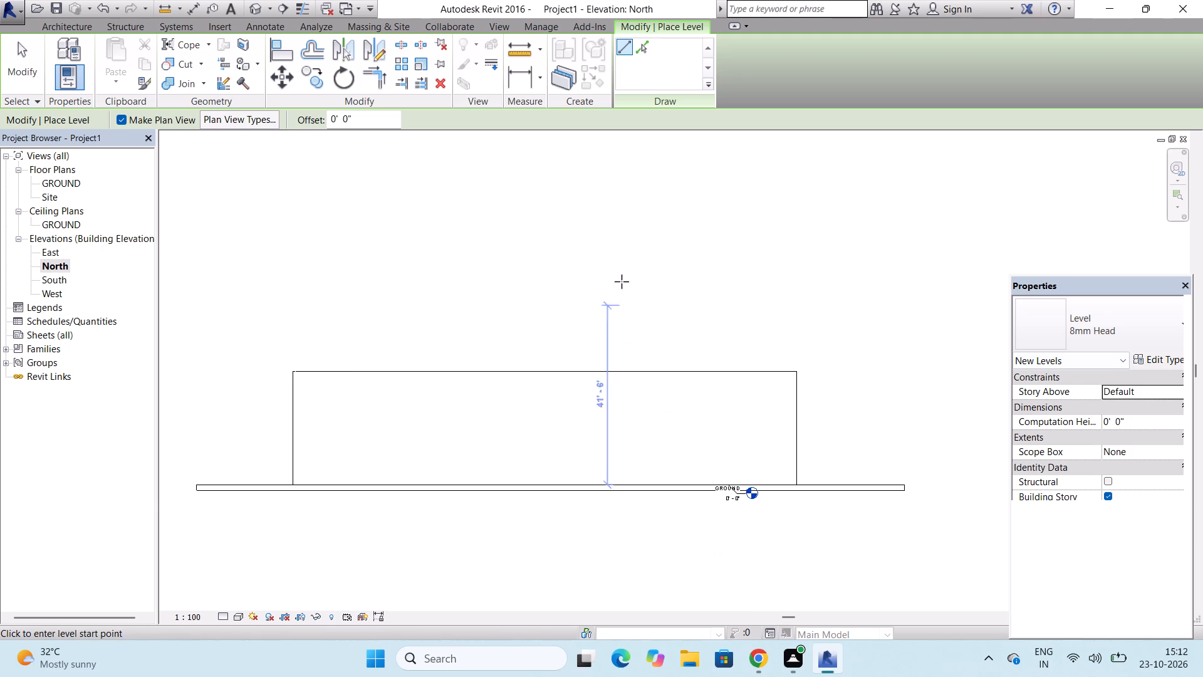
scroll(349, 155, "up", 3)
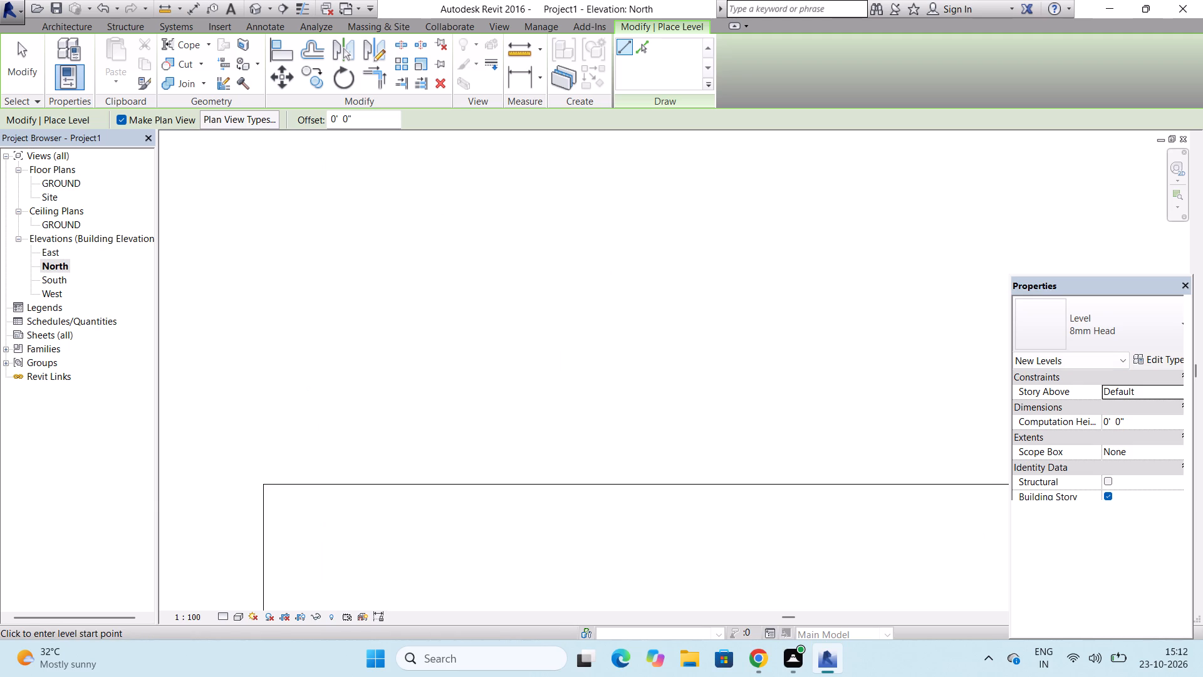
left_click(336, 117)
key("BackSpace")
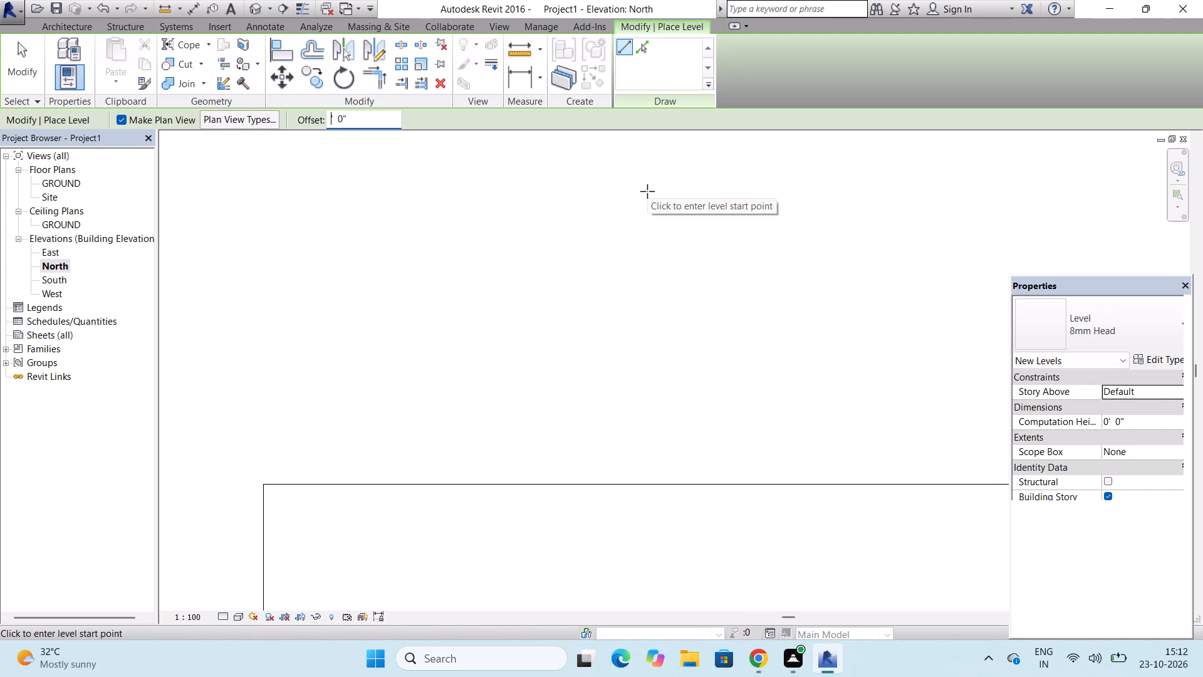
type("10")
scroll(672, 210, "down", 4)
scroll(672, 212, "up", 2)
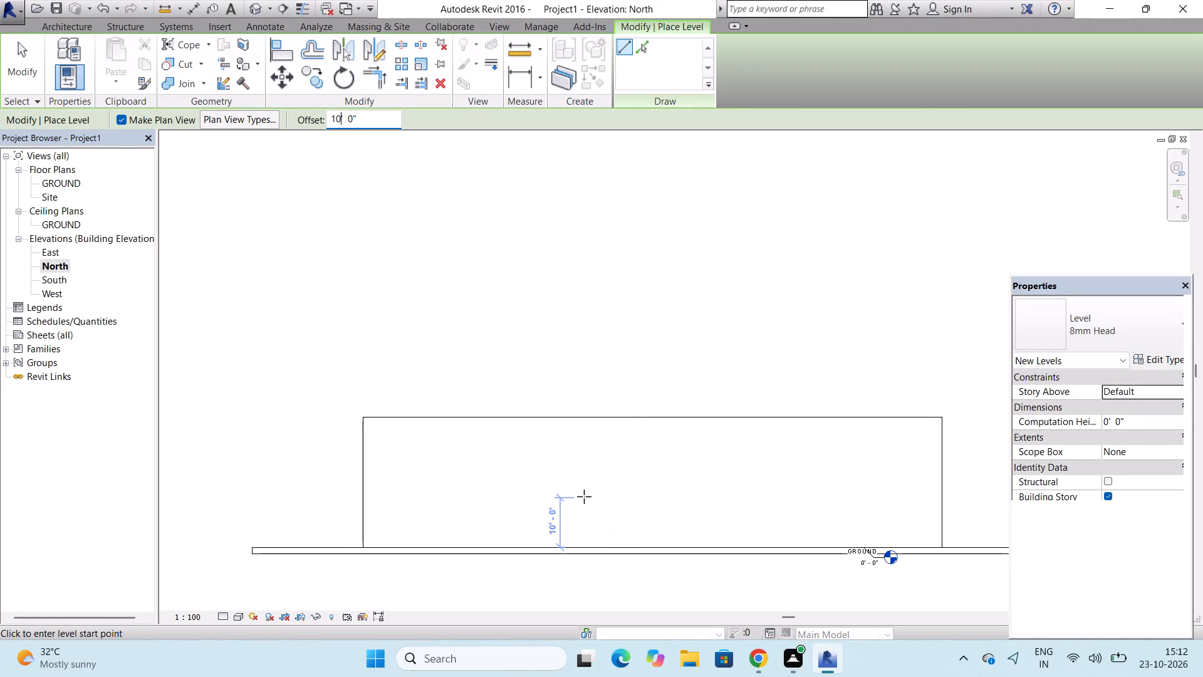
left_click(636, 48)
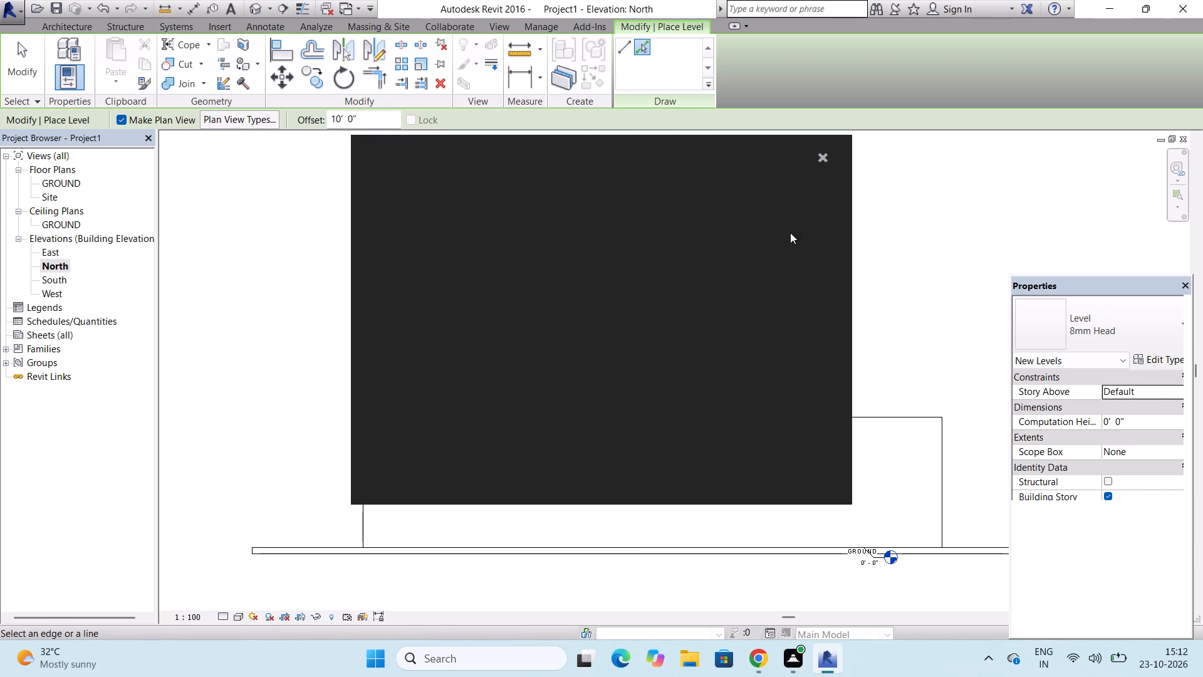
left_click(823, 150)
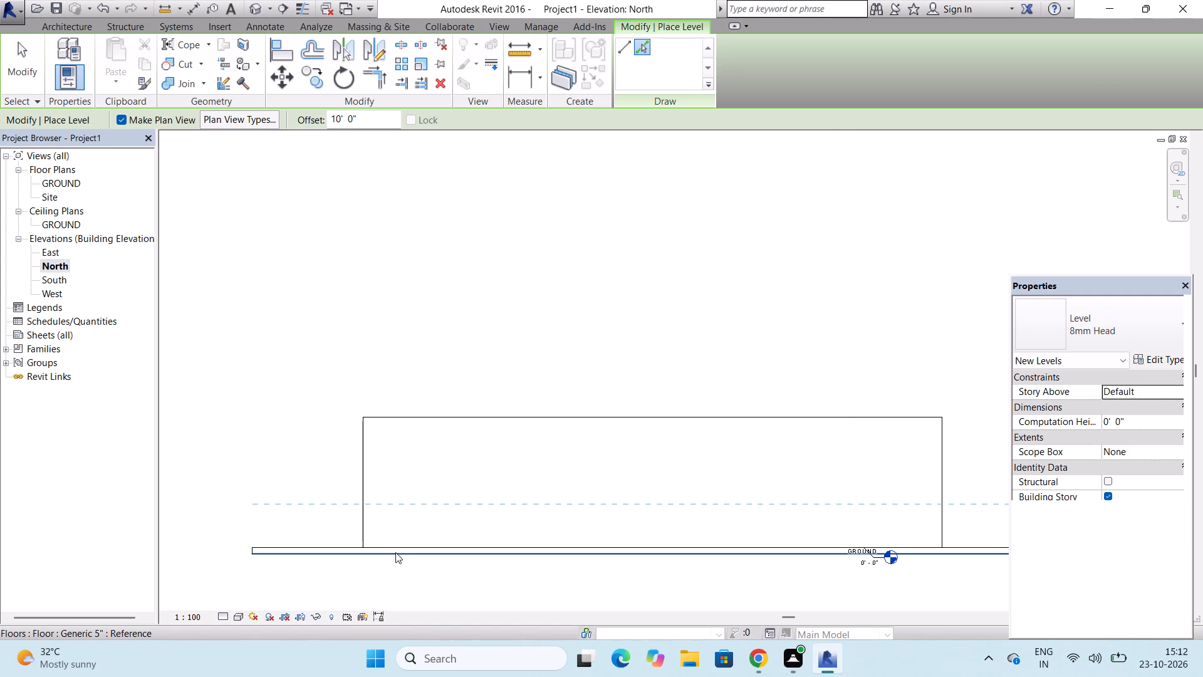
left_click(395, 552)
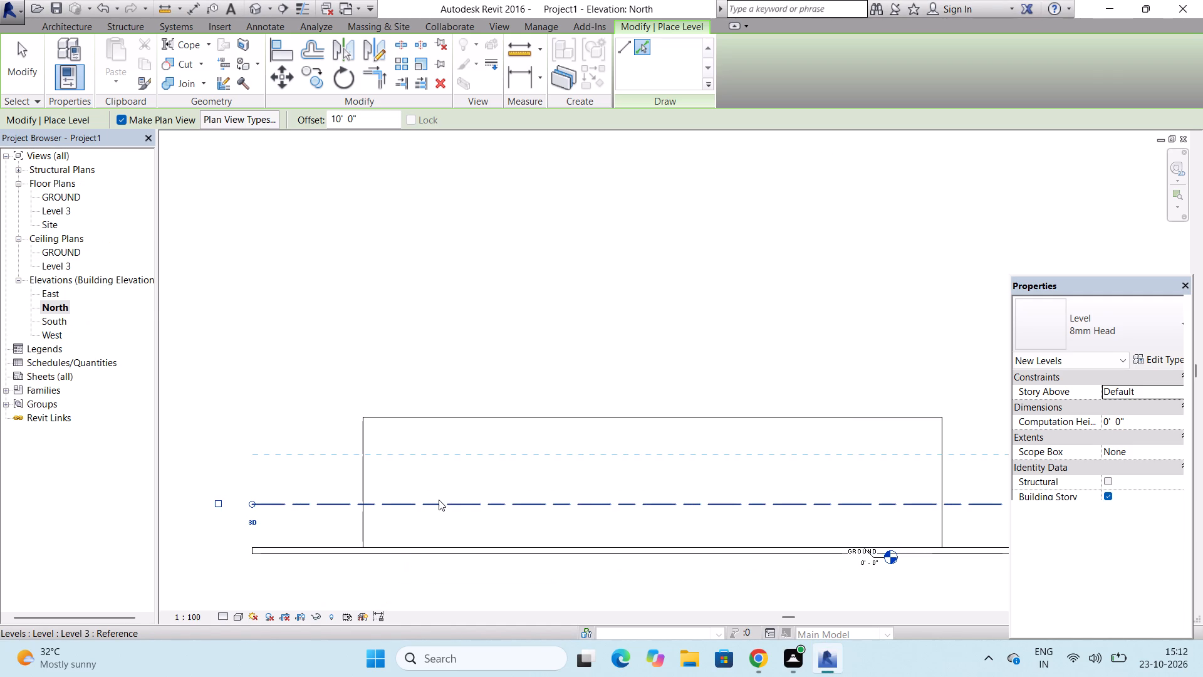
left_click(439, 500)
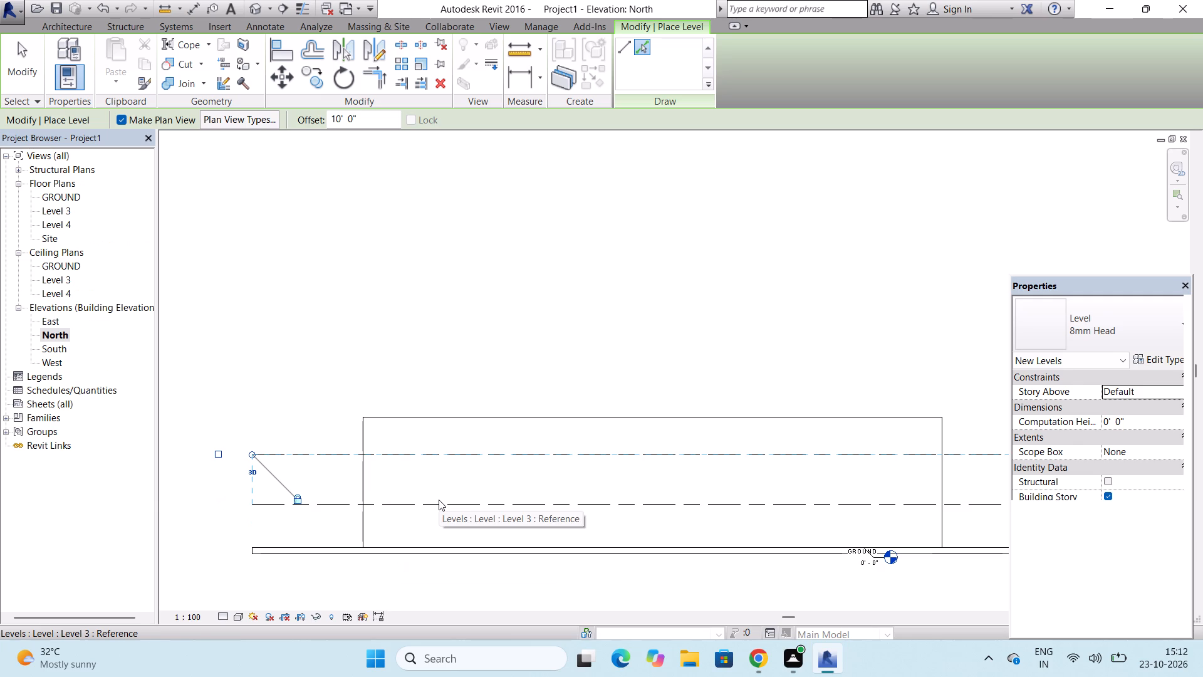
left_click(456, 454)
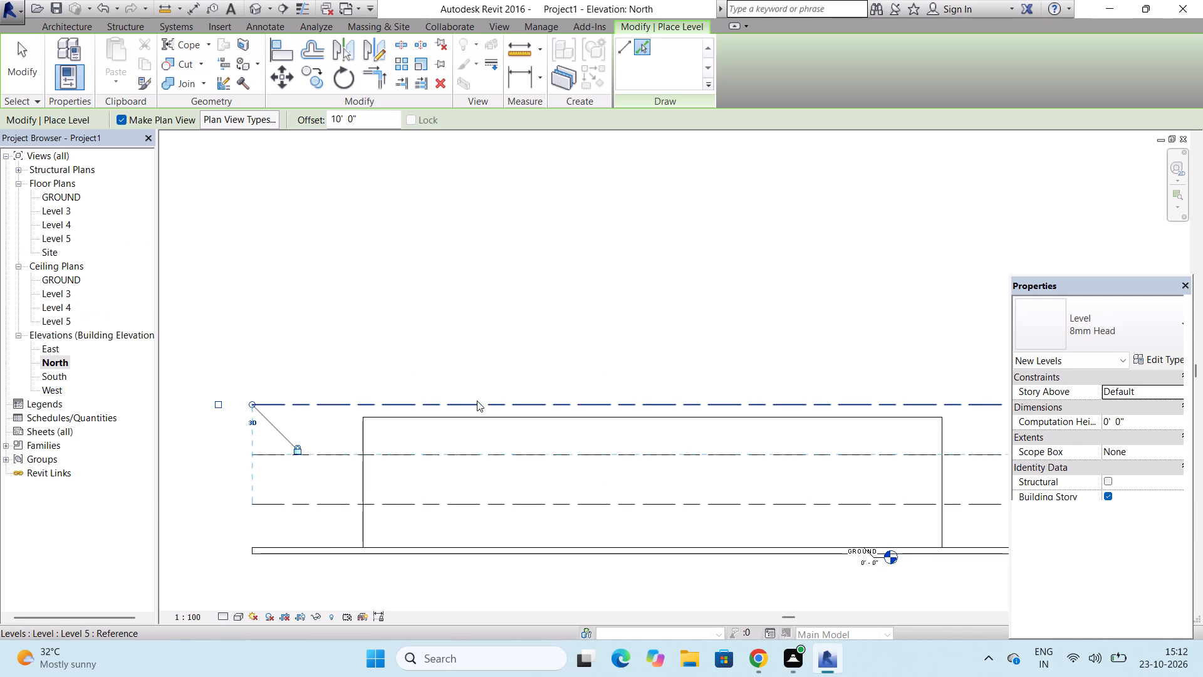
left_click(477, 399)
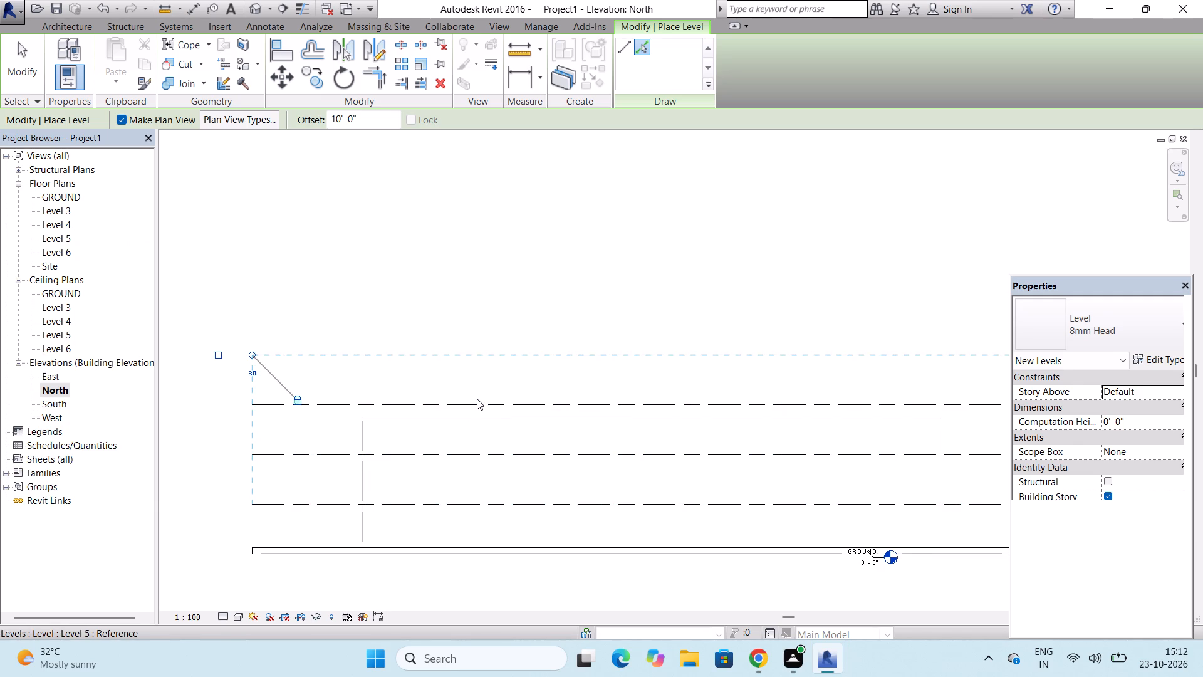
key("Escape")
key("Escape")
Rename Level 3, the lowest new level above GROUND, as Level 1 and accept renaming the corresponding views.
scroll(450, 434, "down", 2)
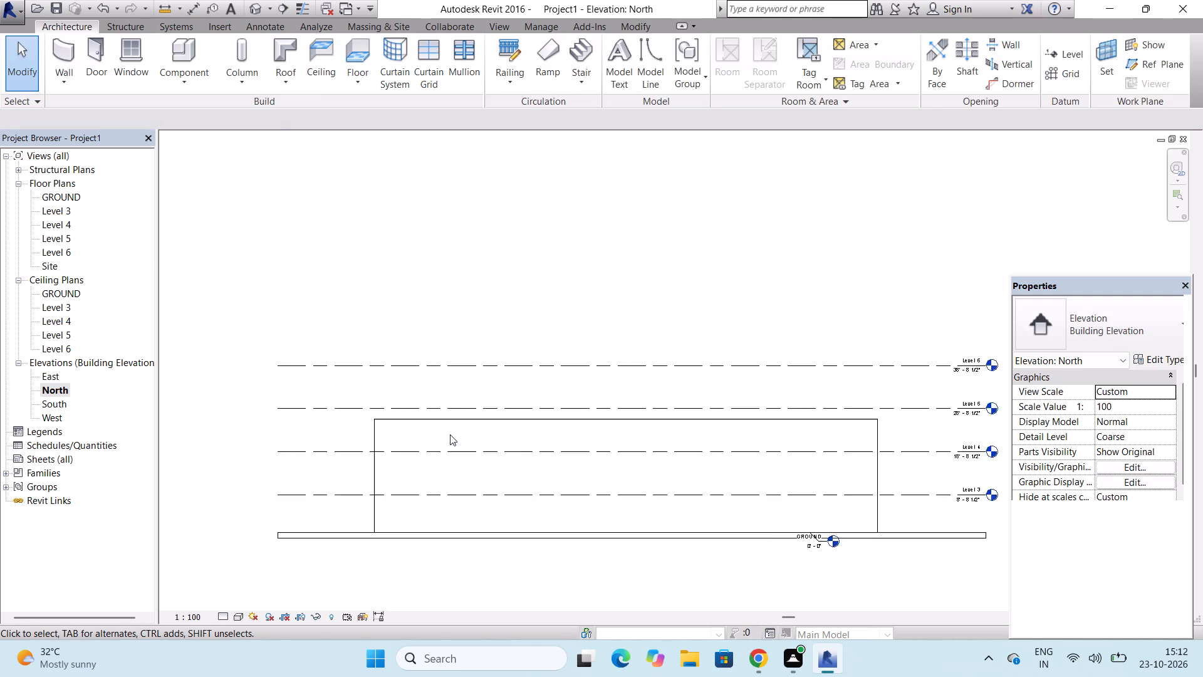
scroll(450, 434, "down", 2)
scroll(769, 465, "up", 6)
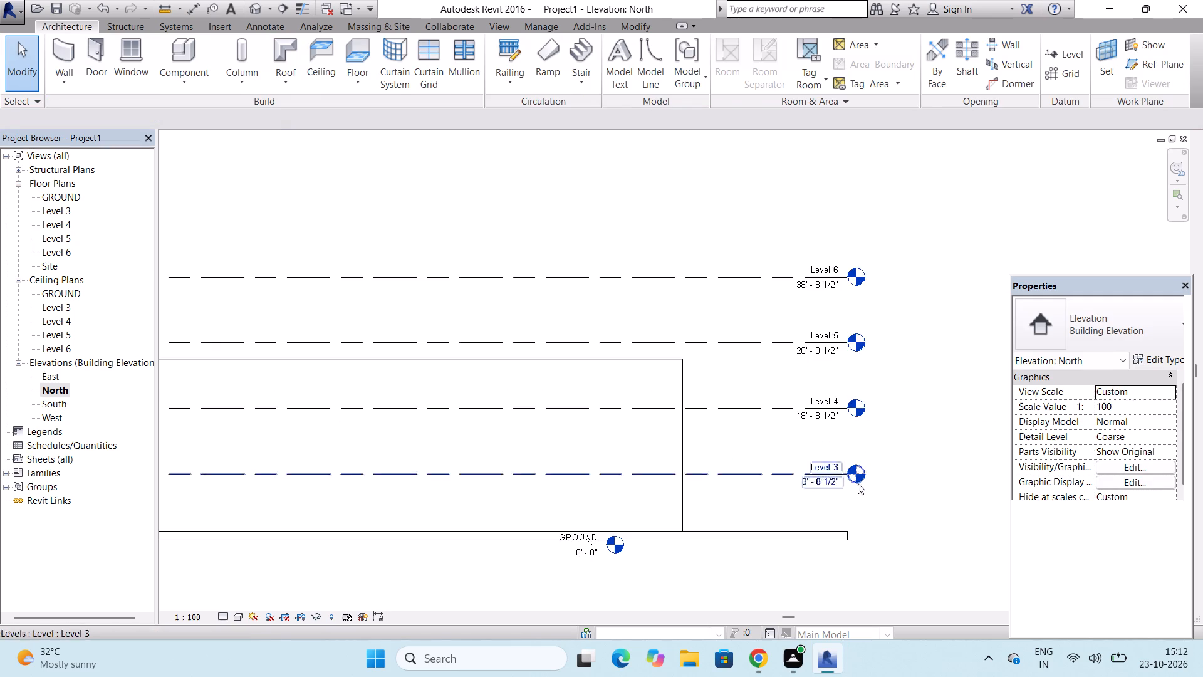
scroll(862, 483, "up", 3)
scroll(815, 458, "up", 3)
double_click(827, 460)
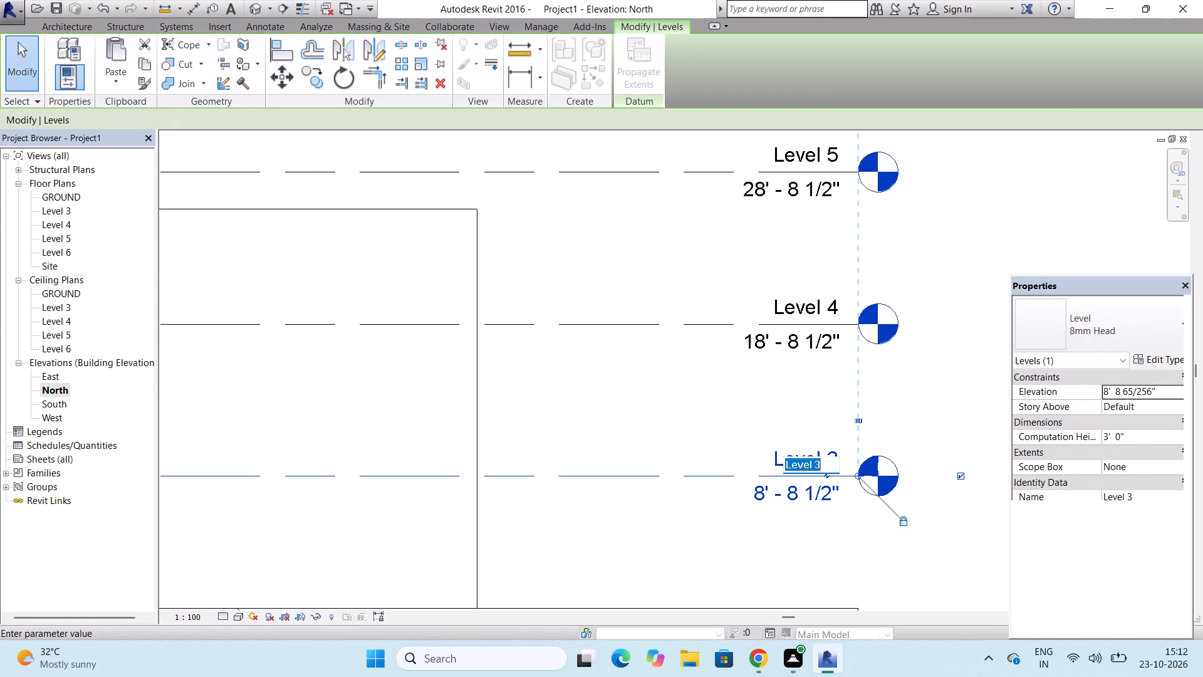
left_click(827, 460)
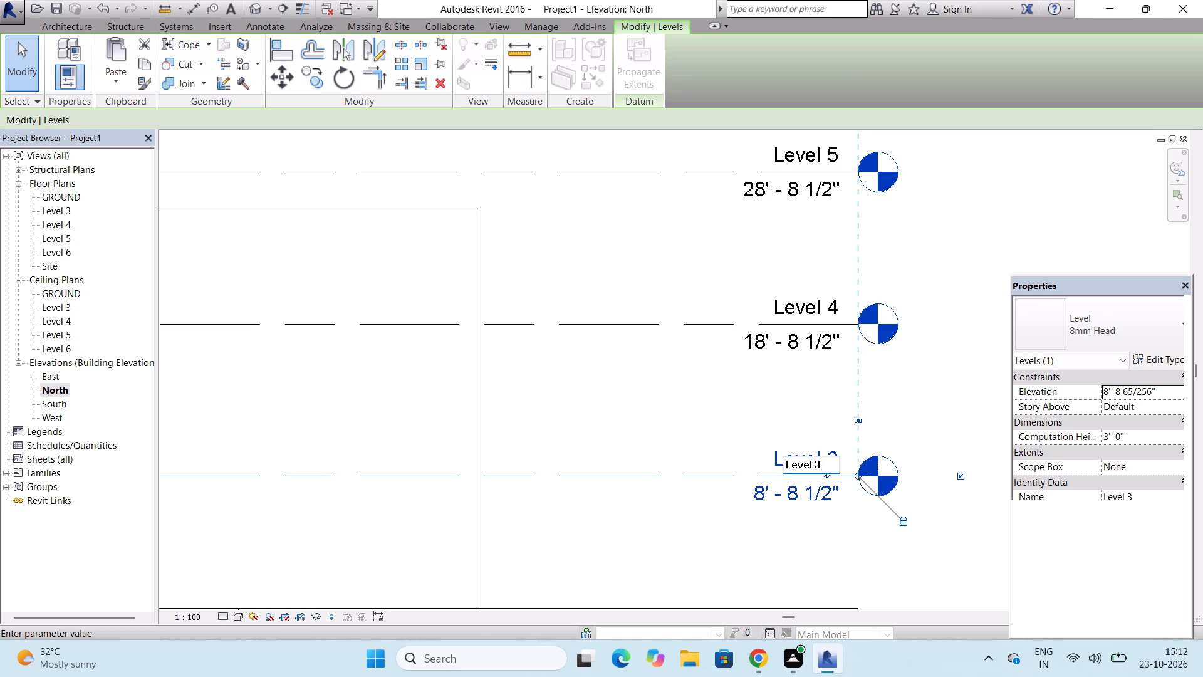
key("BackSpace")
key("1")
scroll(653, 412, "up", 1)
right_click(653, 412)
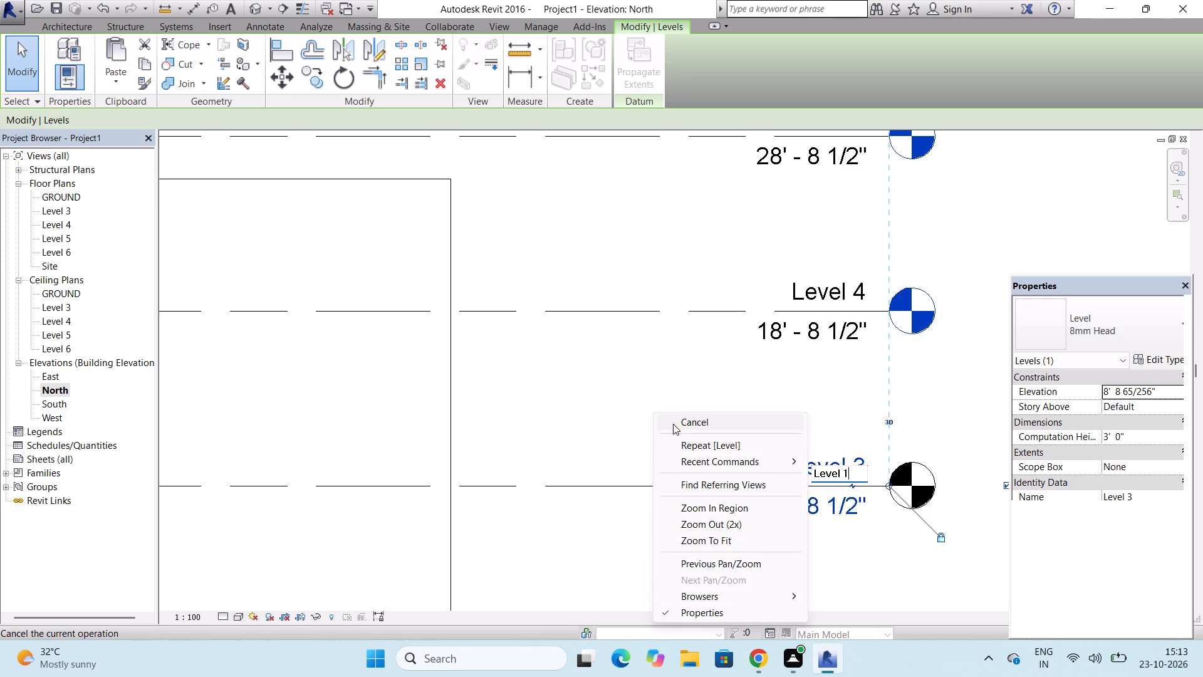
left_click(625, 360)
left_click(625, 360)
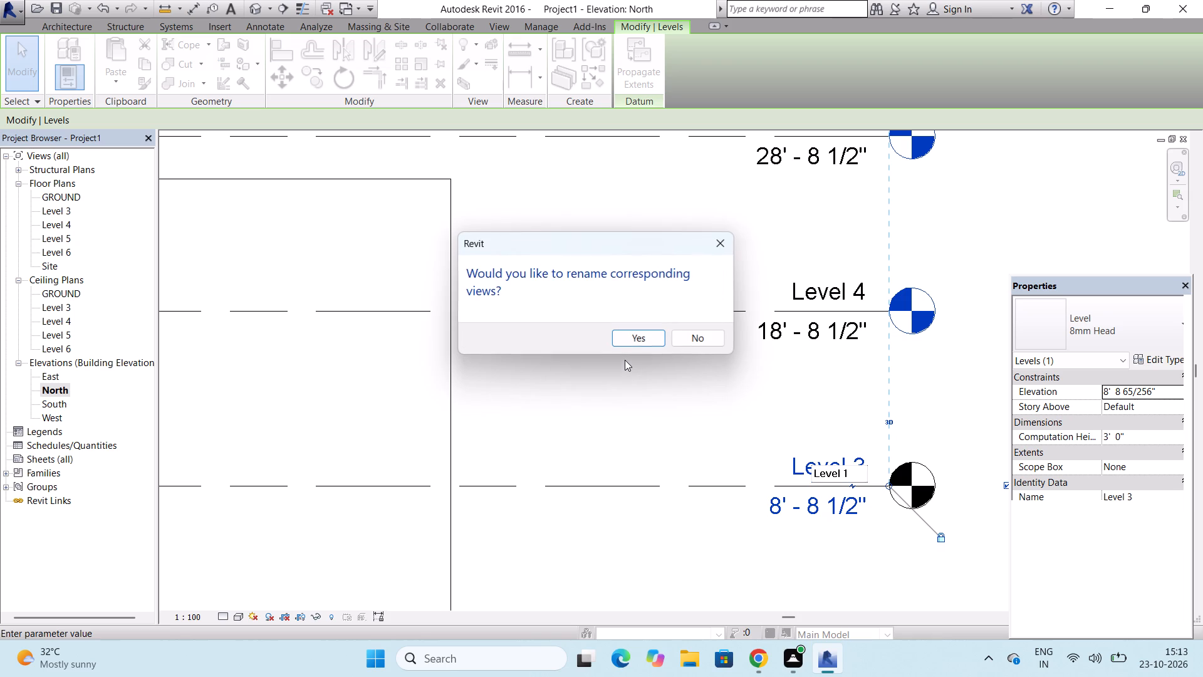
left_click(644, 336)
Rename Level 4, the level directly above Level 1, as Level 2 and accept renaming the corresponding views.
scroll(699, 456, "down", 3)
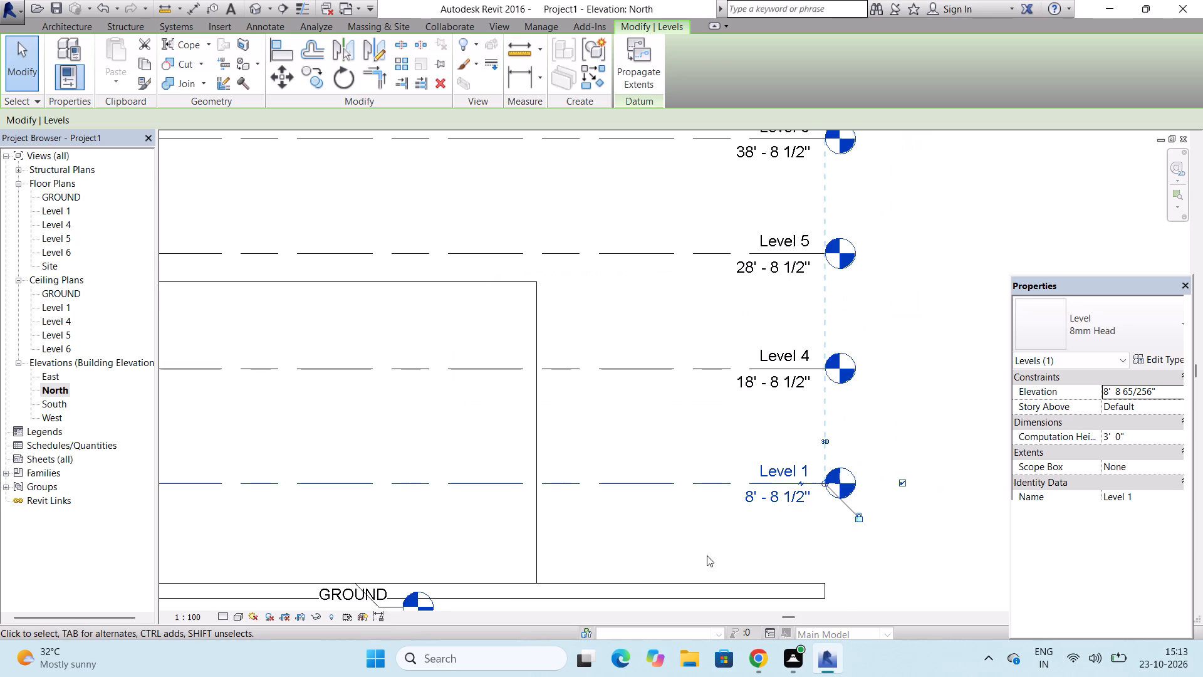
scroll(776, 344, "up", 3)
scroll(847, 350, "up", 3)
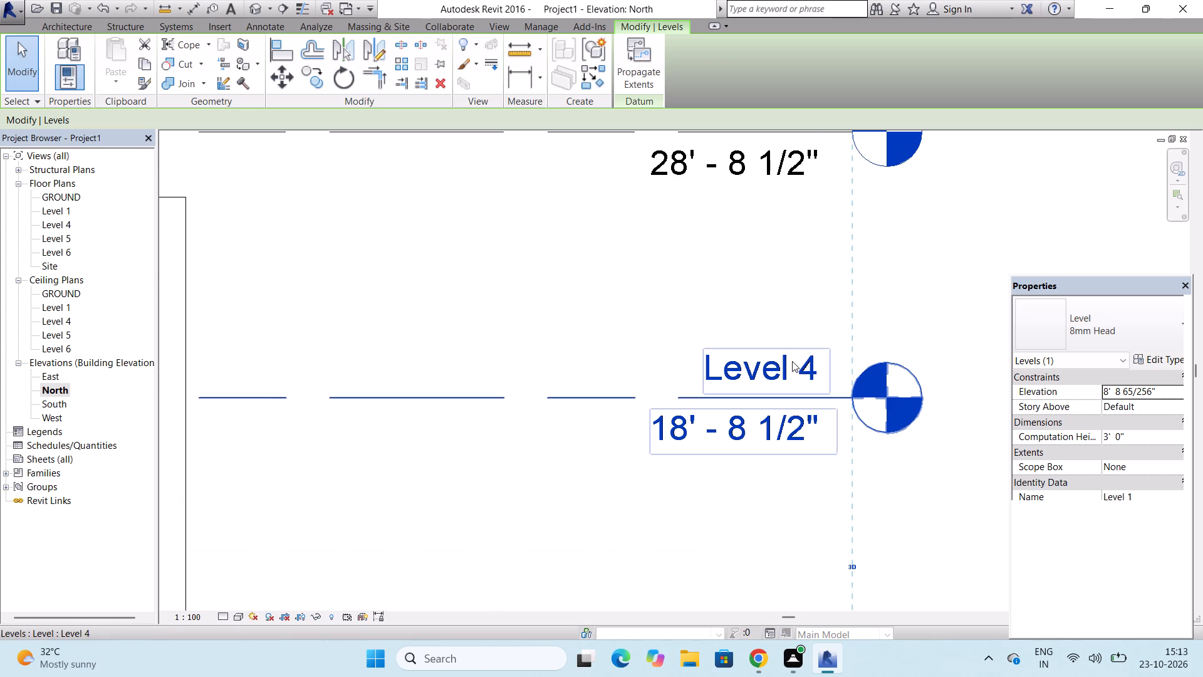
double_click(811, 365)
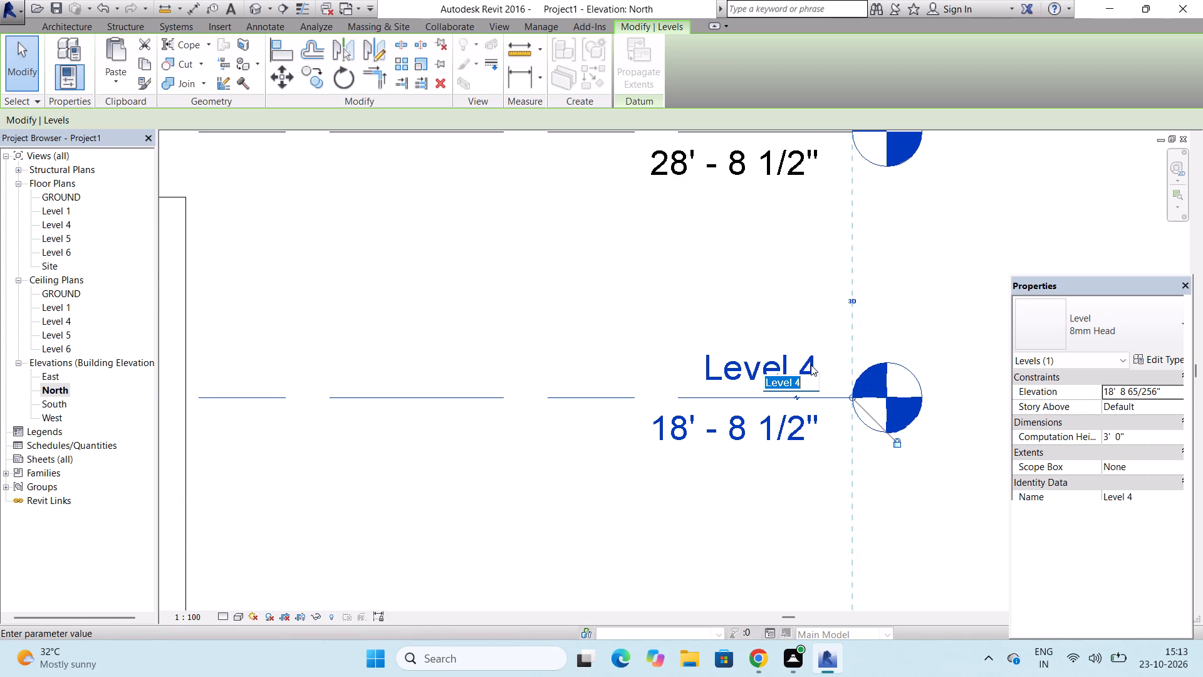
left_click(812, 389)
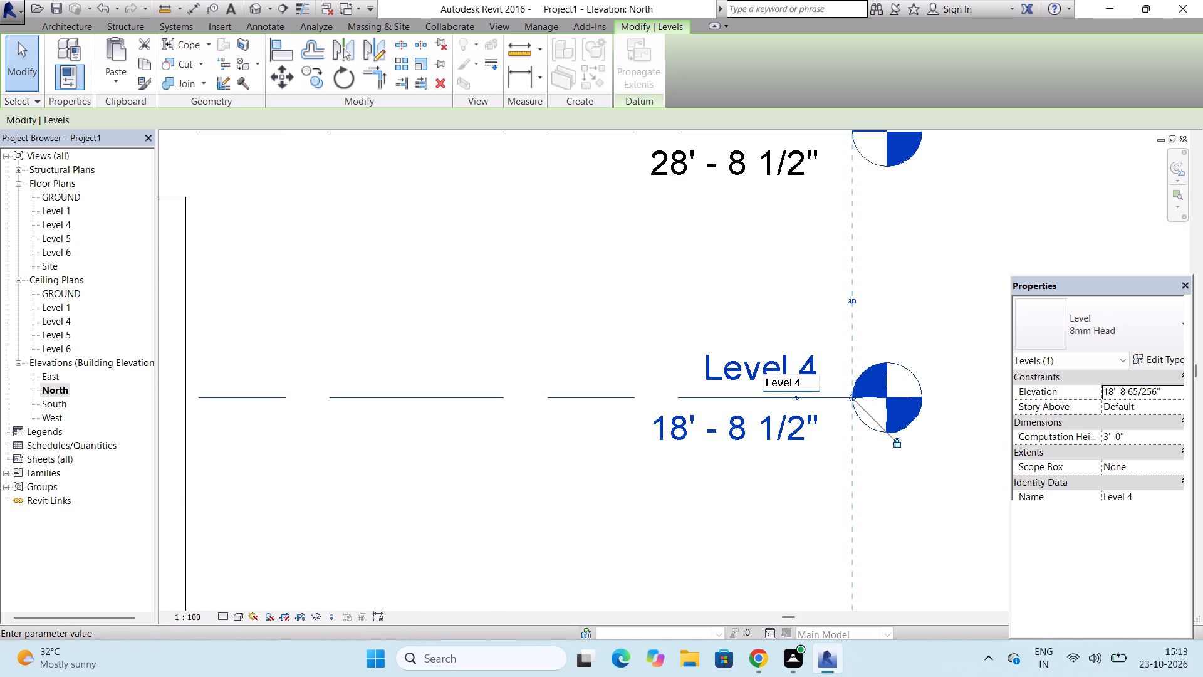
key("BackSpace")
key("2")
left_click(574, 481)
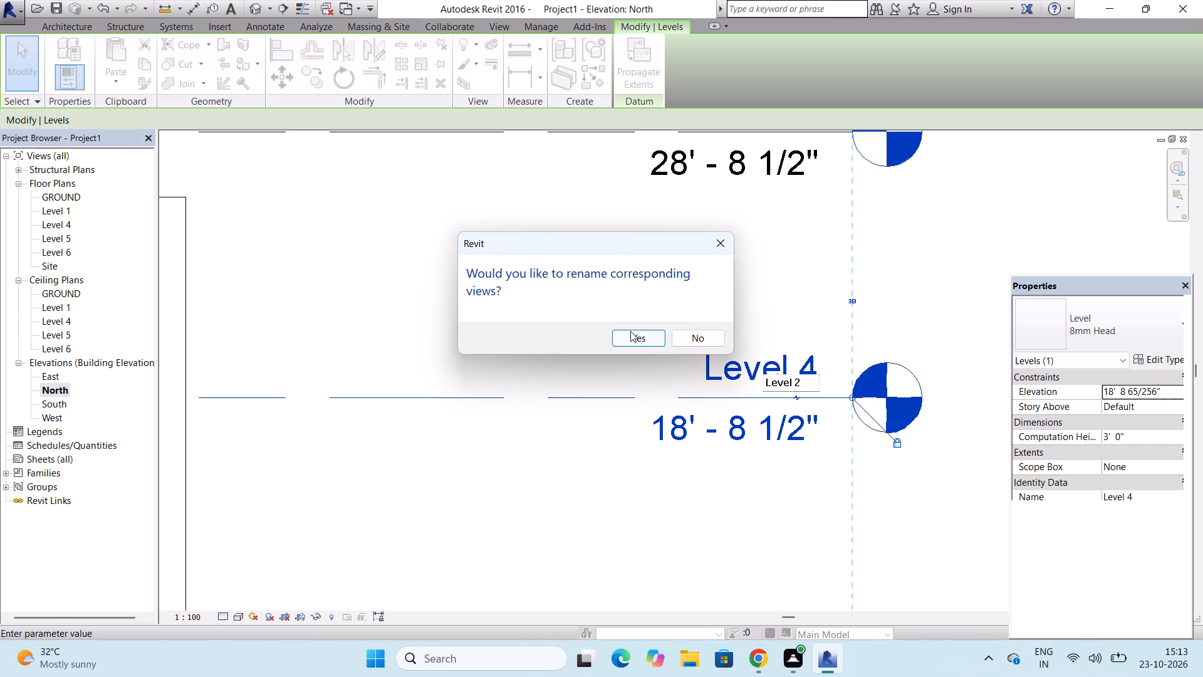
left_click(630, 331)
Rename Level 5, the level directly above Level 2, as Level 3 and accept renaming the corresponding views.
scroll(607, 526, "down", 4)
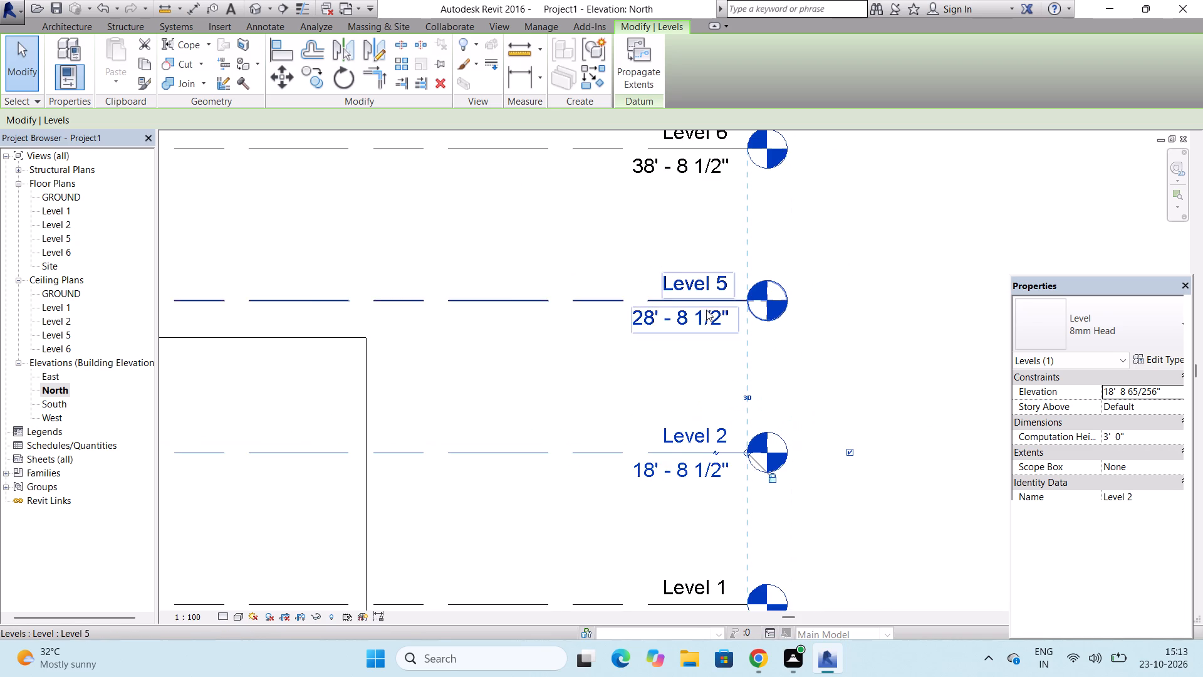
scroll(706, 300, "up", 2)
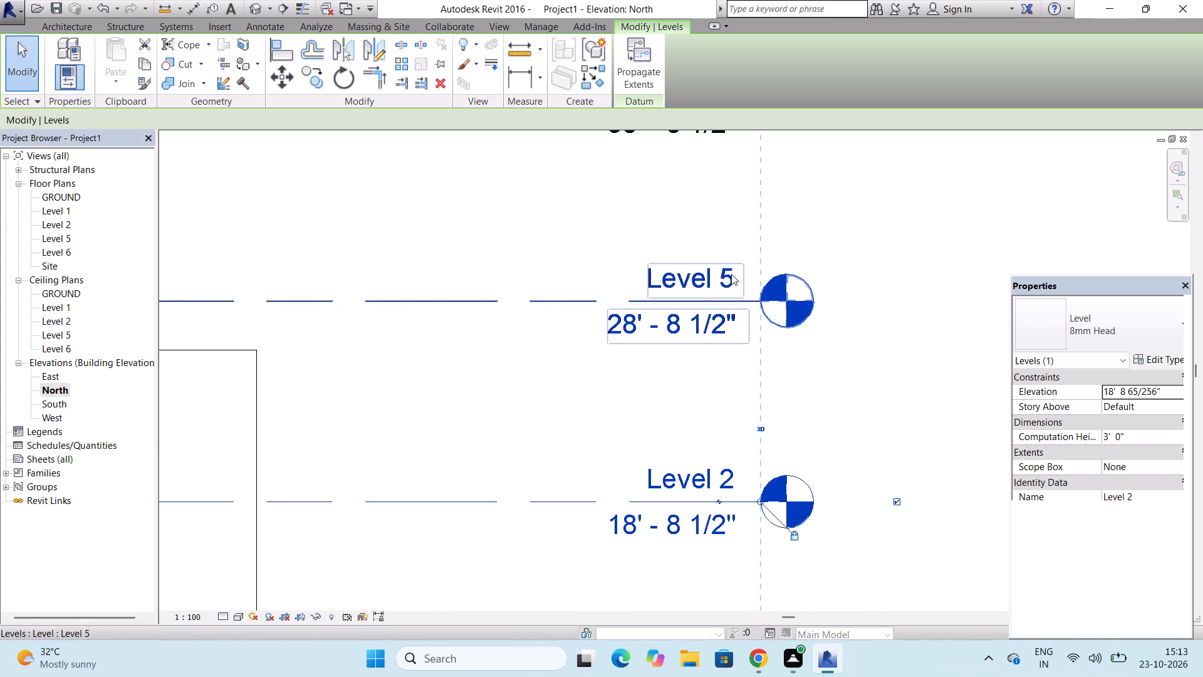
double_click(729, 286)
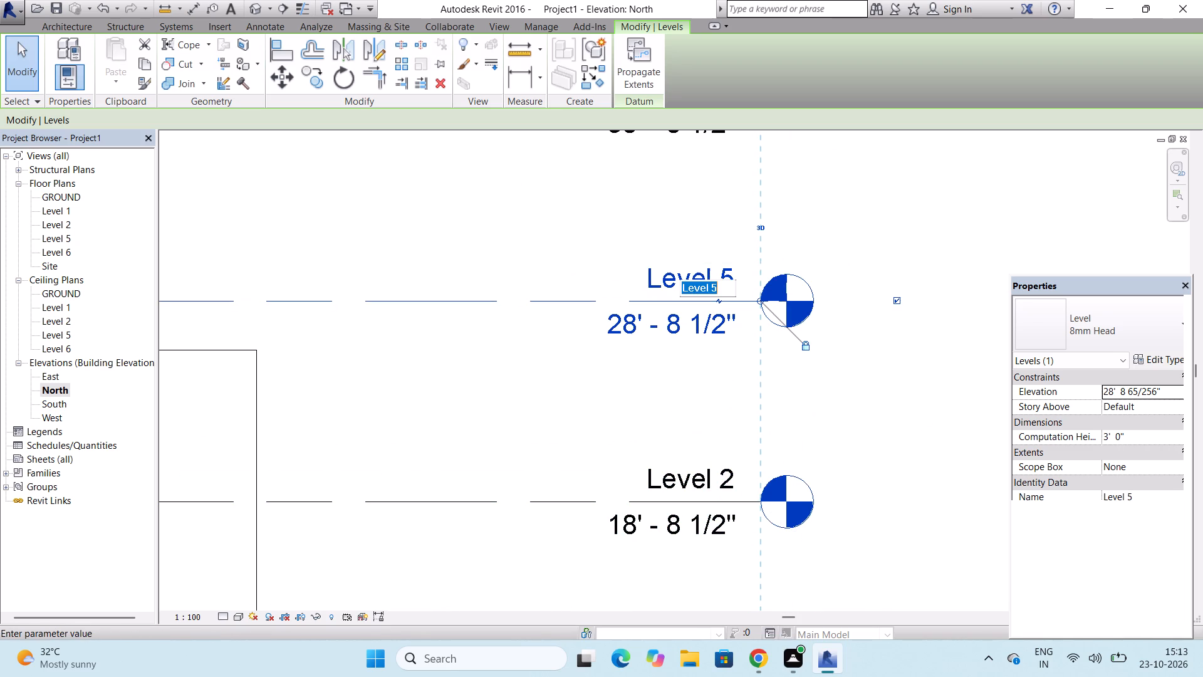
left_click(729, 286)
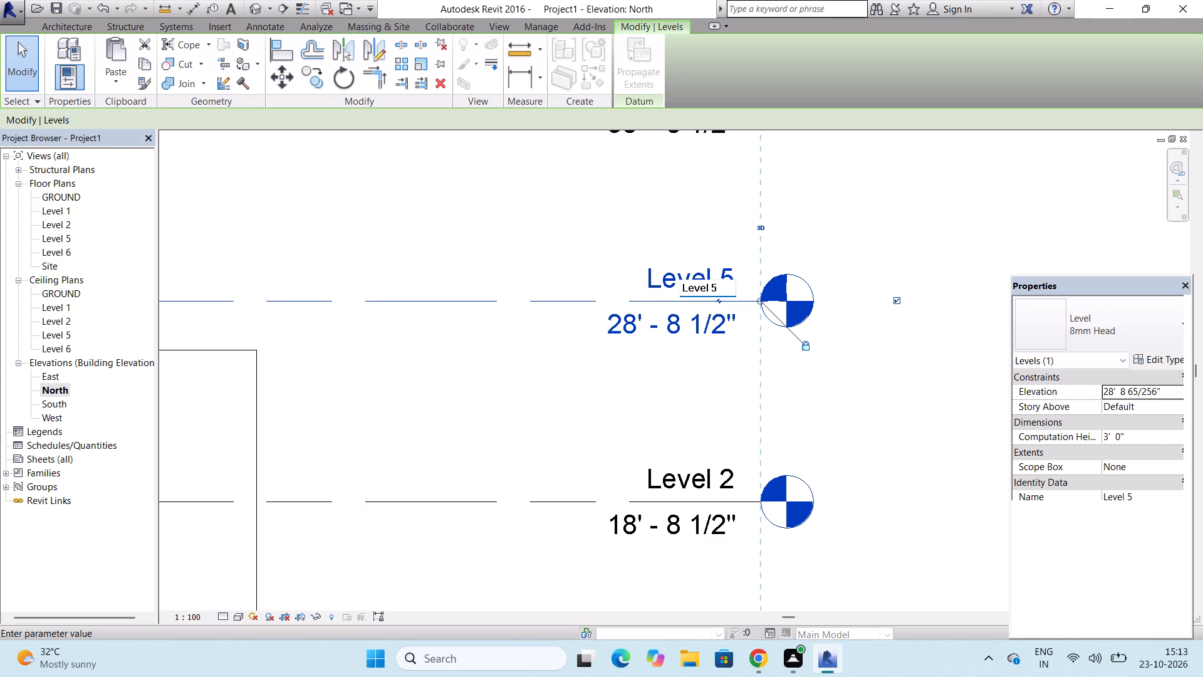
key("BackSpace")
key("3")
left_click(499, 358)
left_click(632, 335)
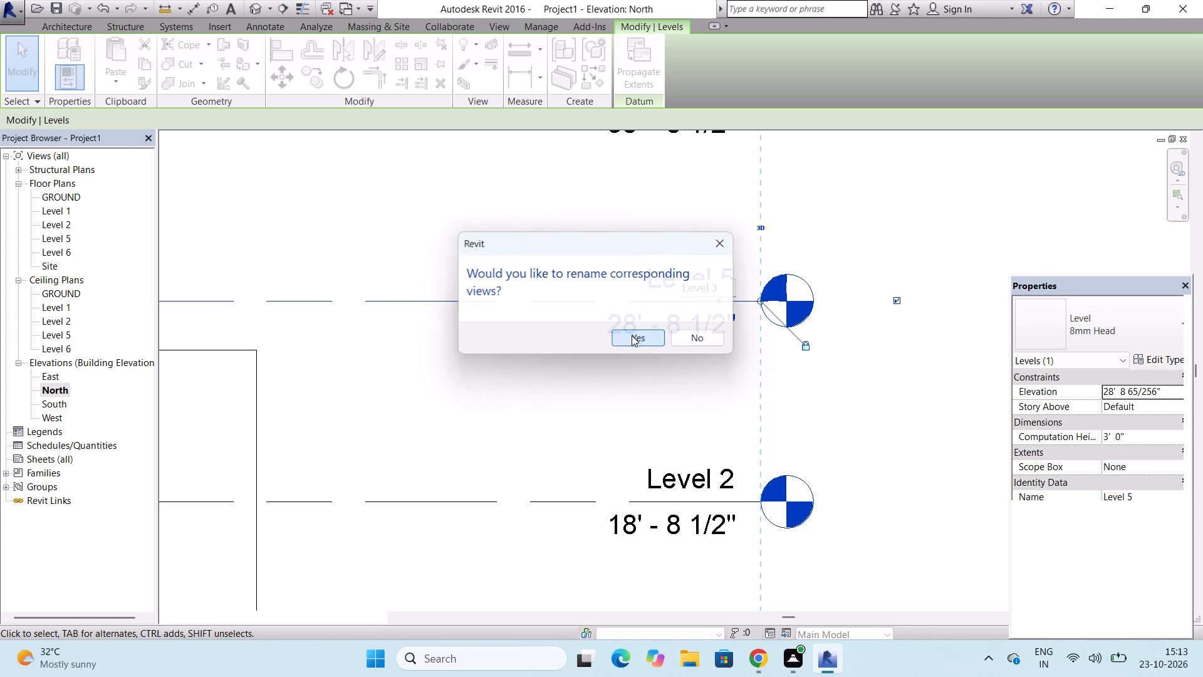
Rename Level 6, the topmost level, as Level 4, dismissing the dark pop-up window, accept renaming the corresponding views, and deselect the level.
scroll(528, 438, "down", 3)
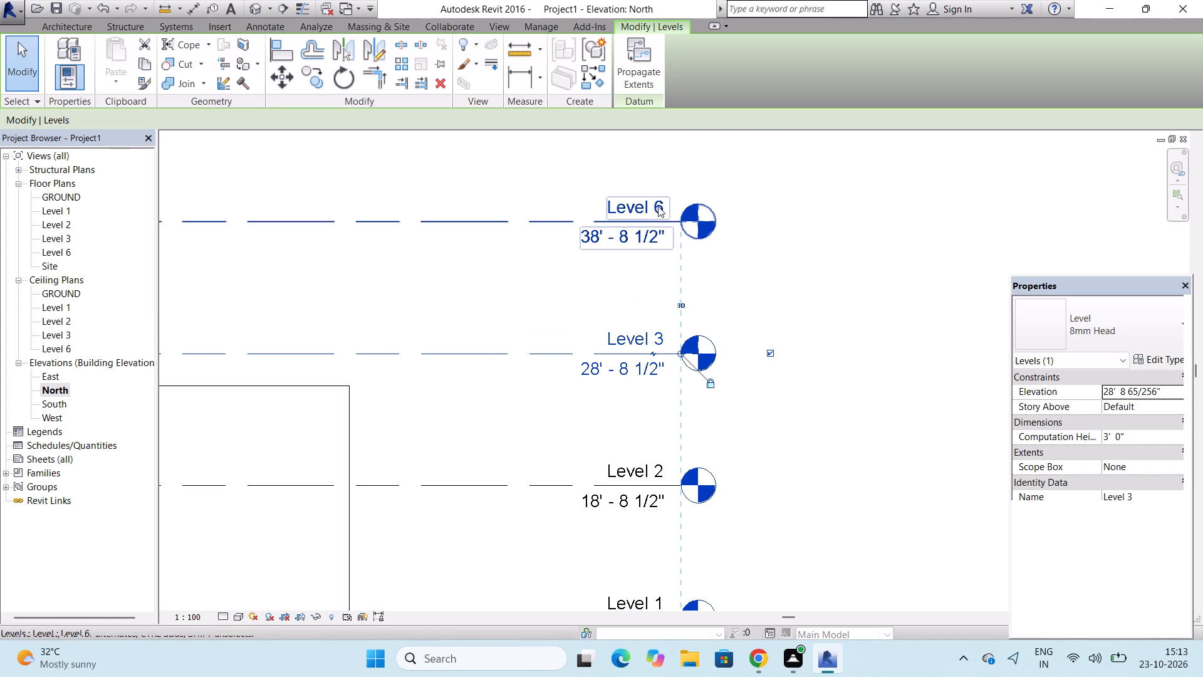
scroll(651, 174, "up", 3)
double_click(660, 218)
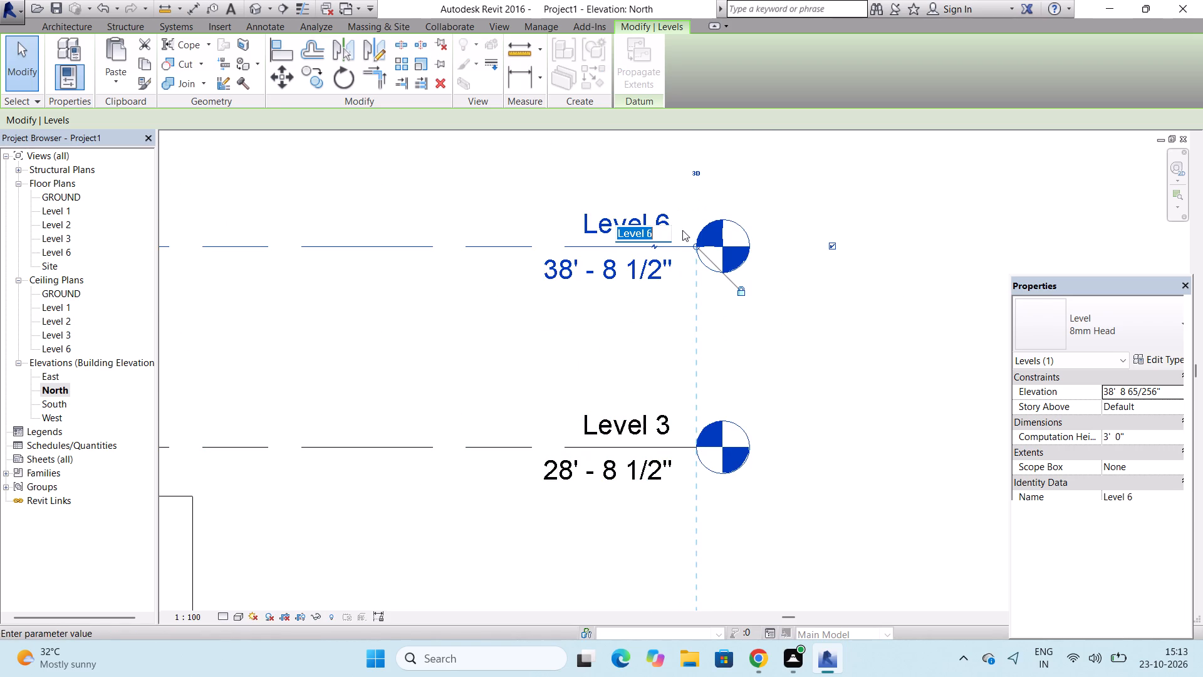
left_click(656, 230)
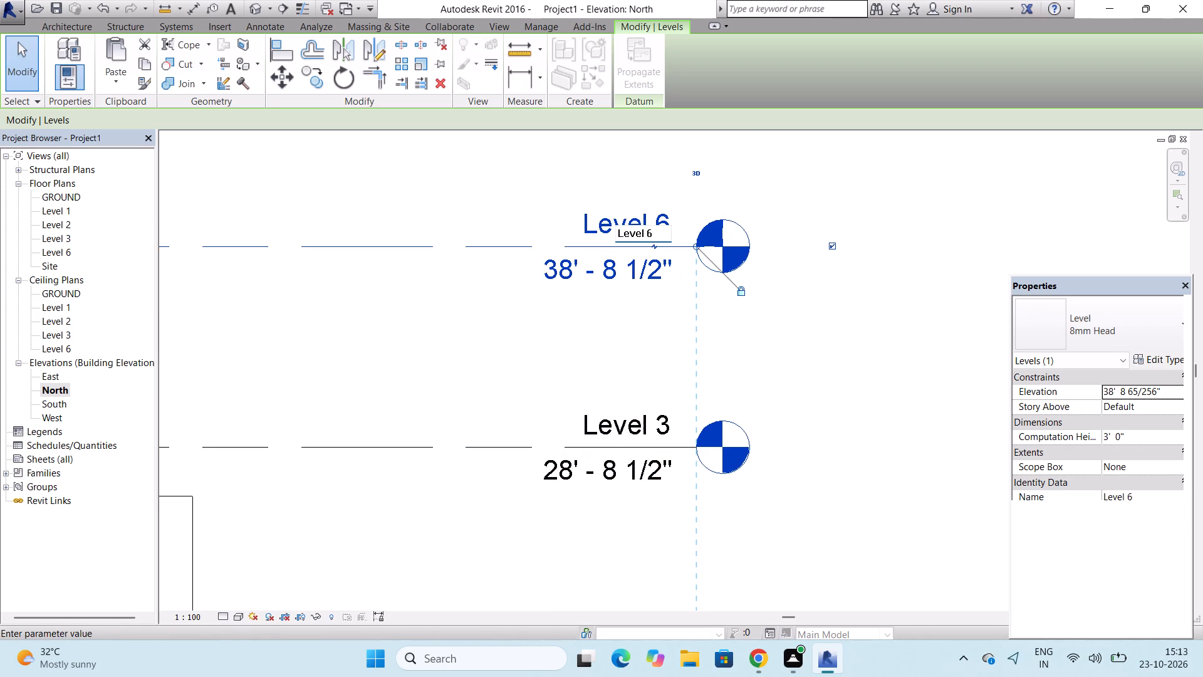
key("BackSpace")
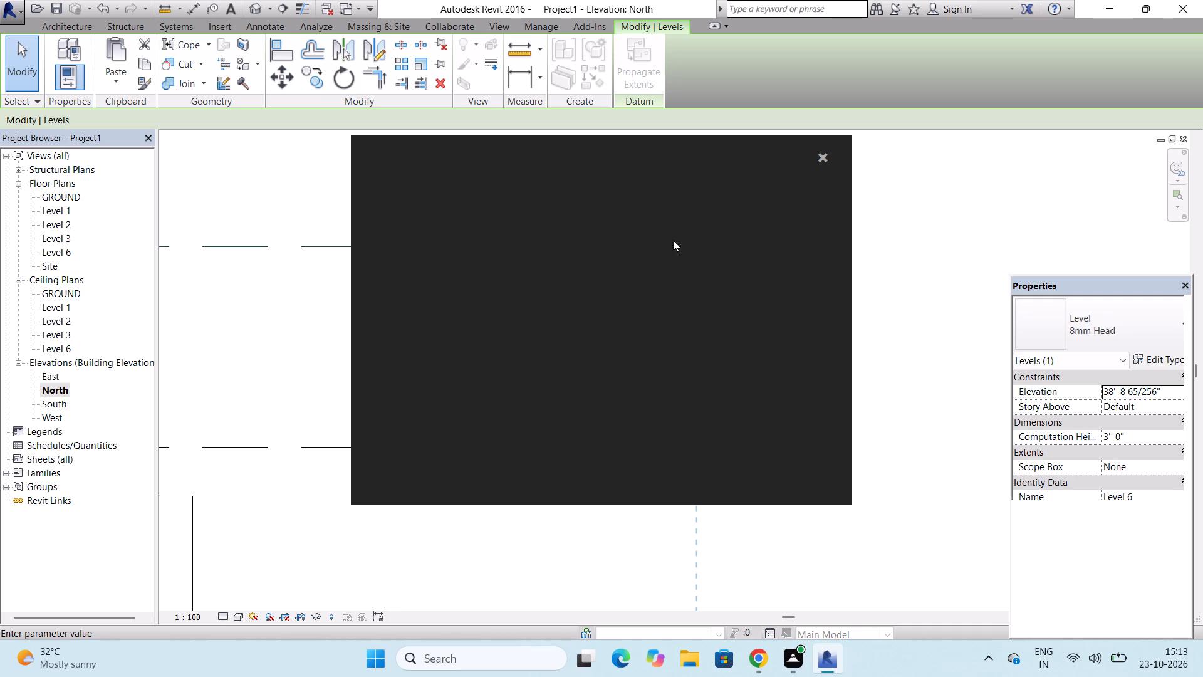
left_click(823, 162)
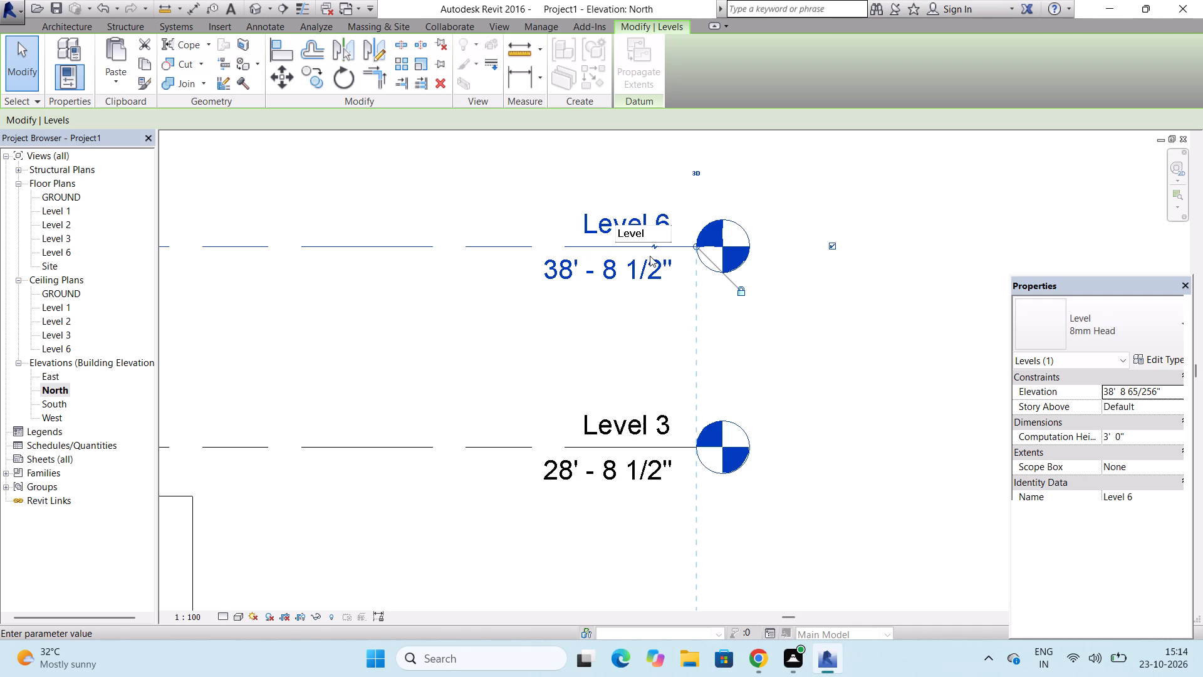
left_click(652, 234)
key("4")
left_click(872, 228)
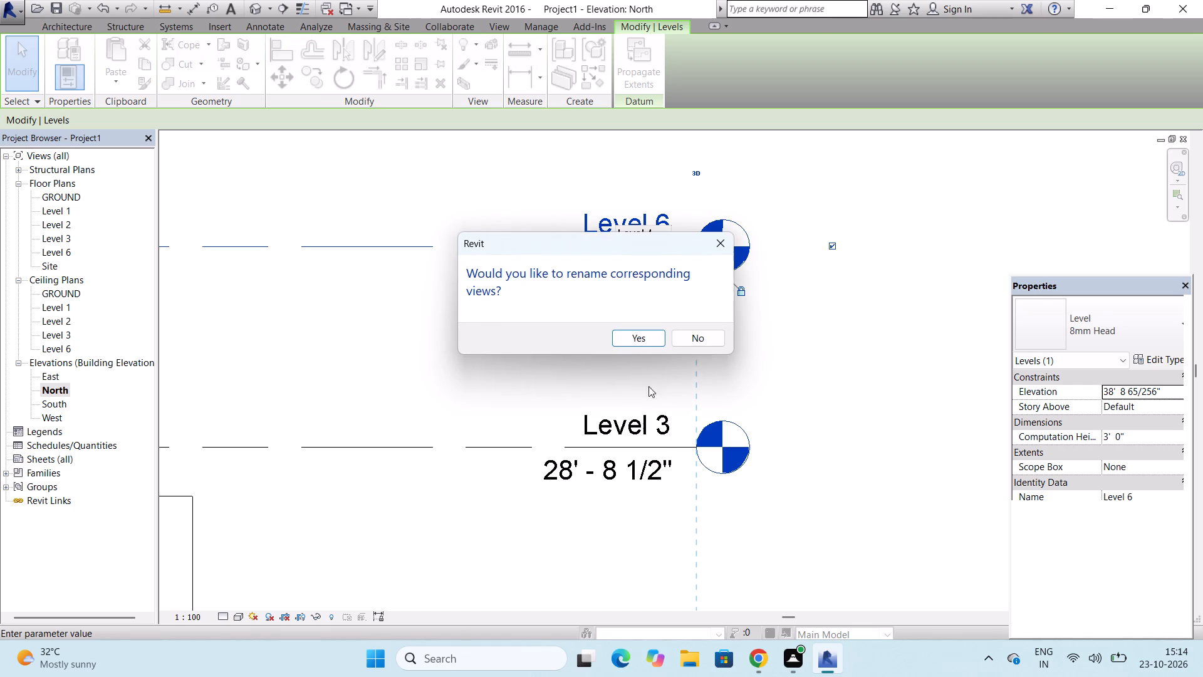
left_click(652, 333)
scroll(826, 283, "down", 7)
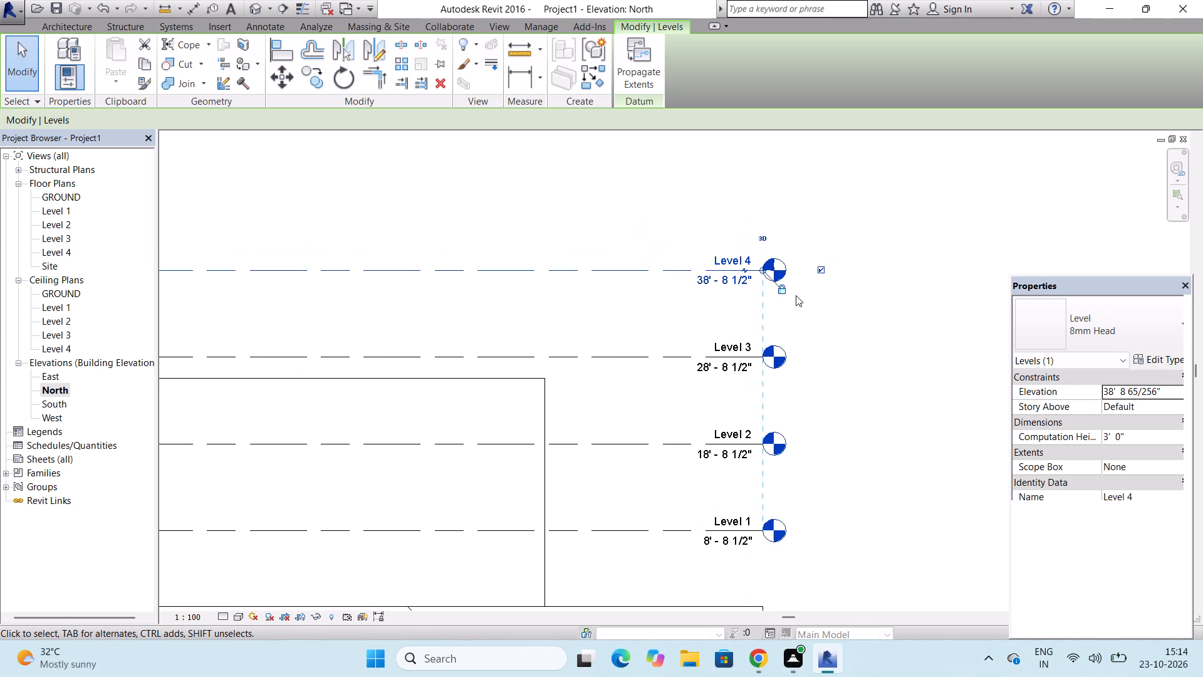
scroll(796, 295, "down", 1)
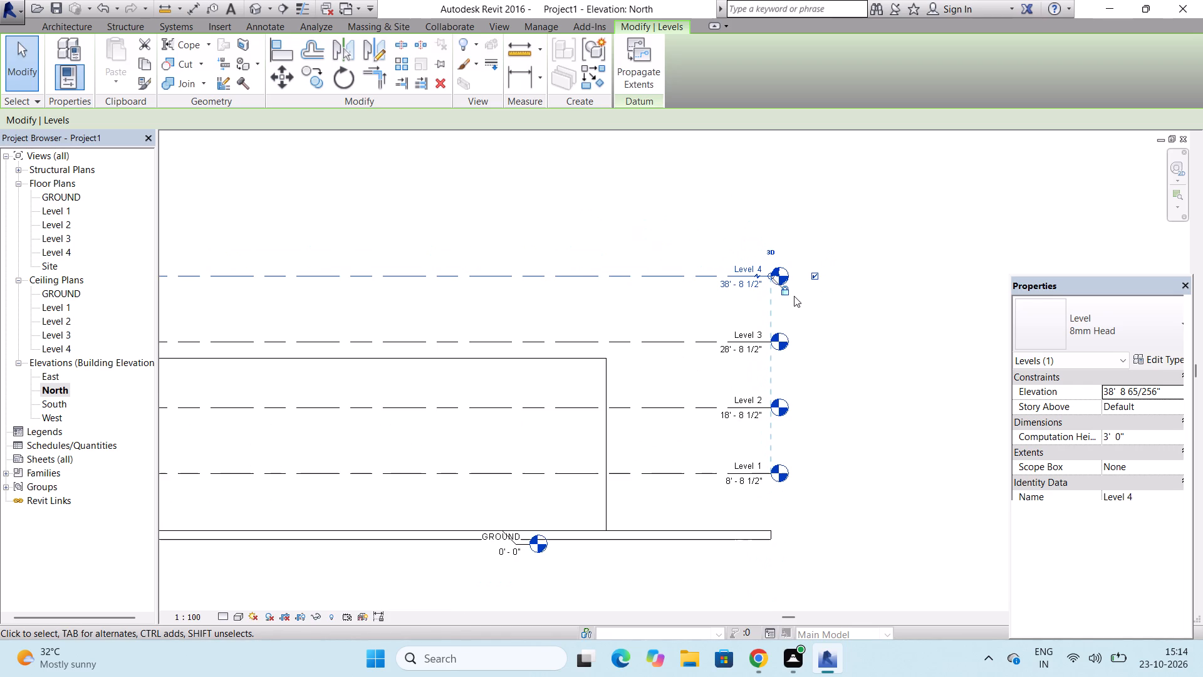
scroll(766, 310, "up", 3)
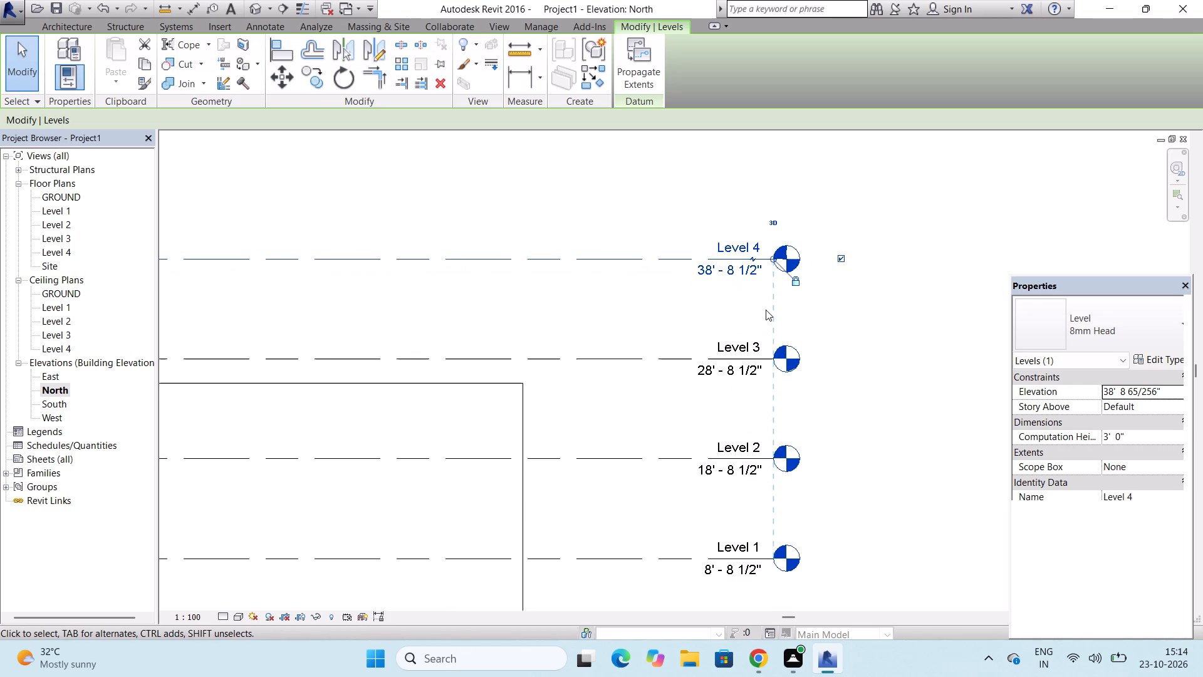
key("Escape")
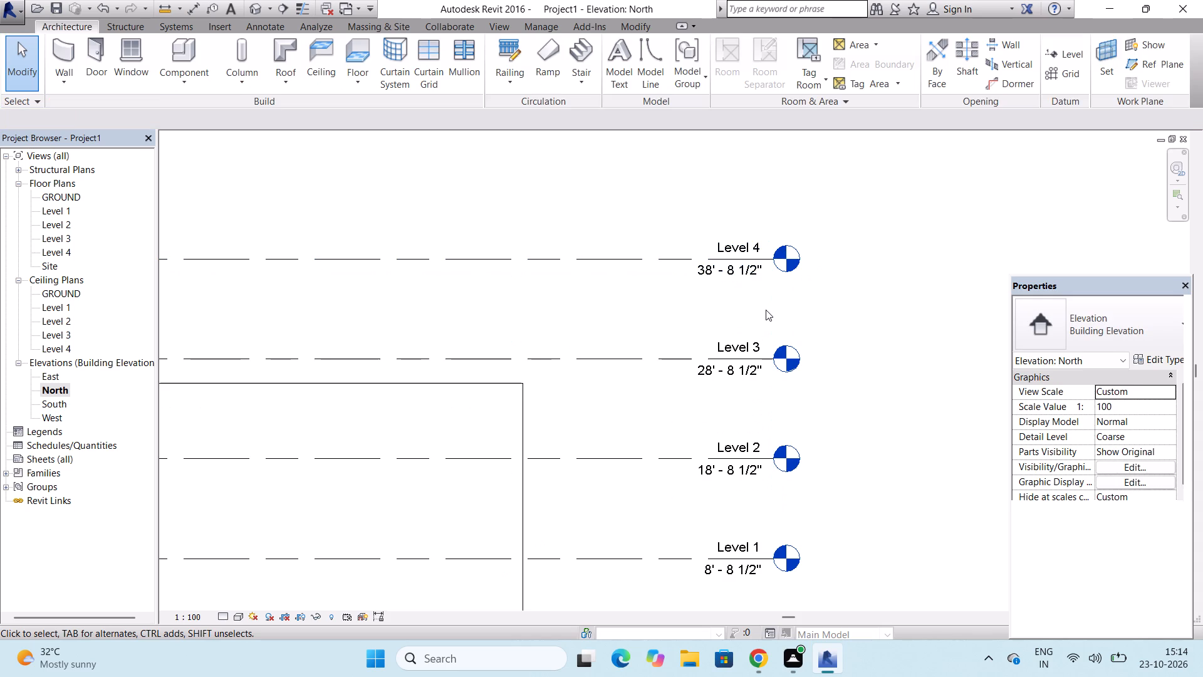
Lower the top of the full-width front 9" wall to the Level 1 line in the North elevation.
scroll(751, 310, "down", 5)
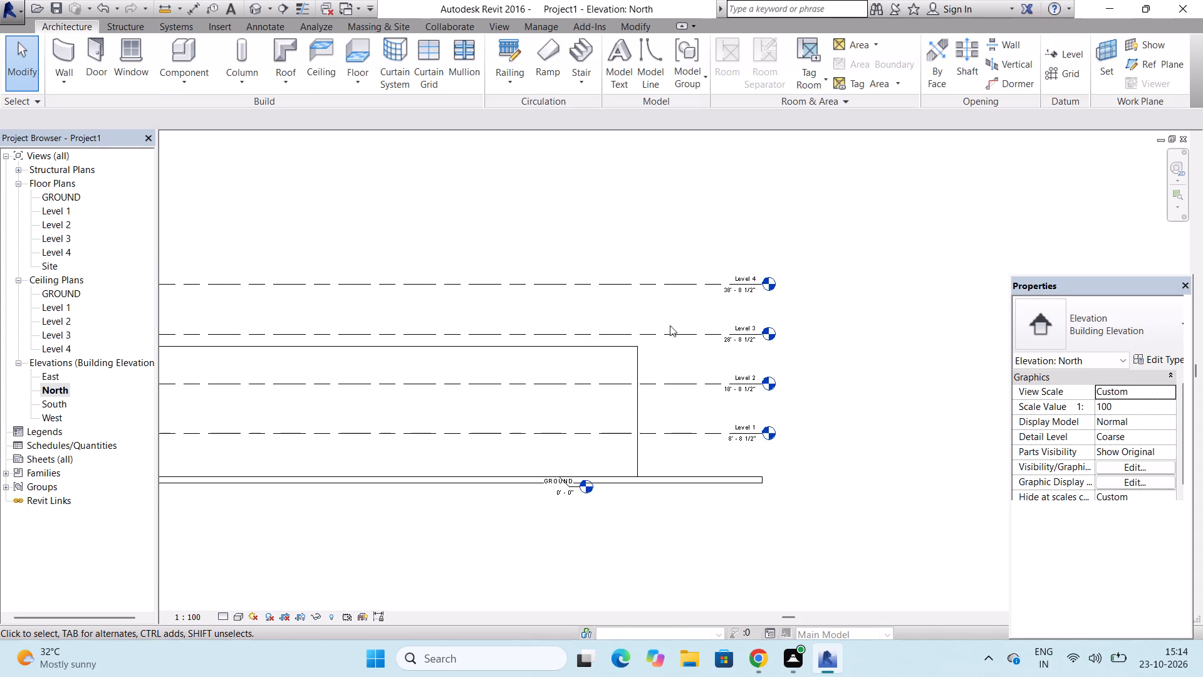
left_click(483, 342)
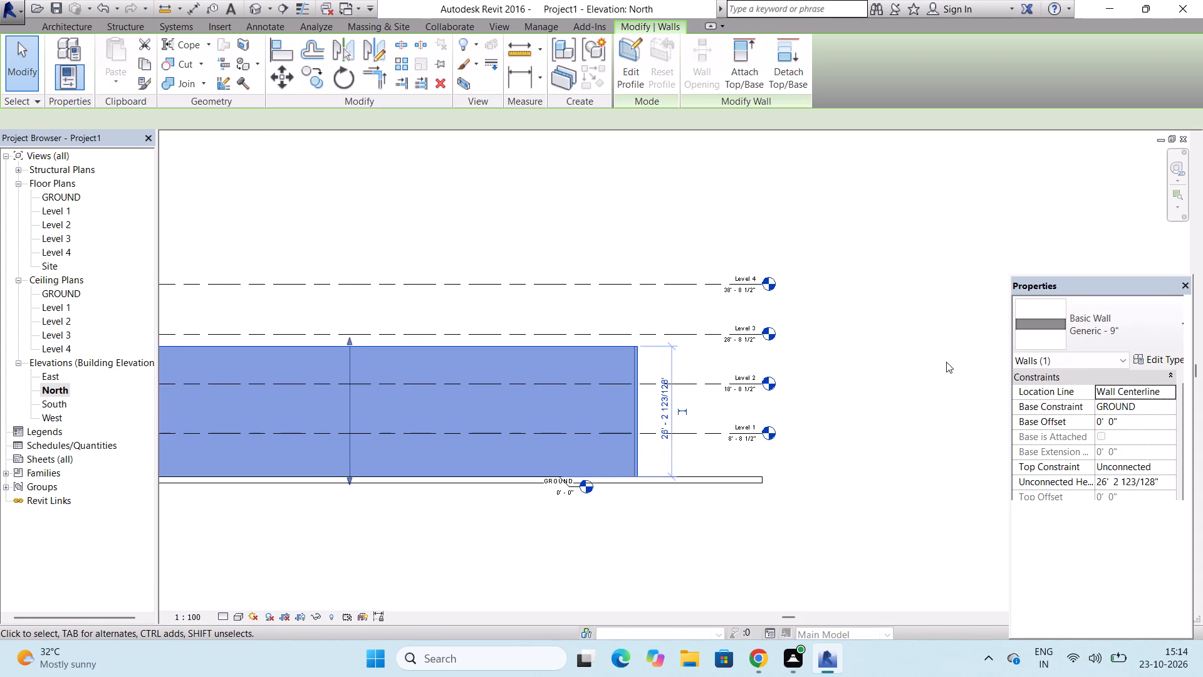
scroll(1001, 364, "down", 2)
scroll(449, 367, "up", 2)
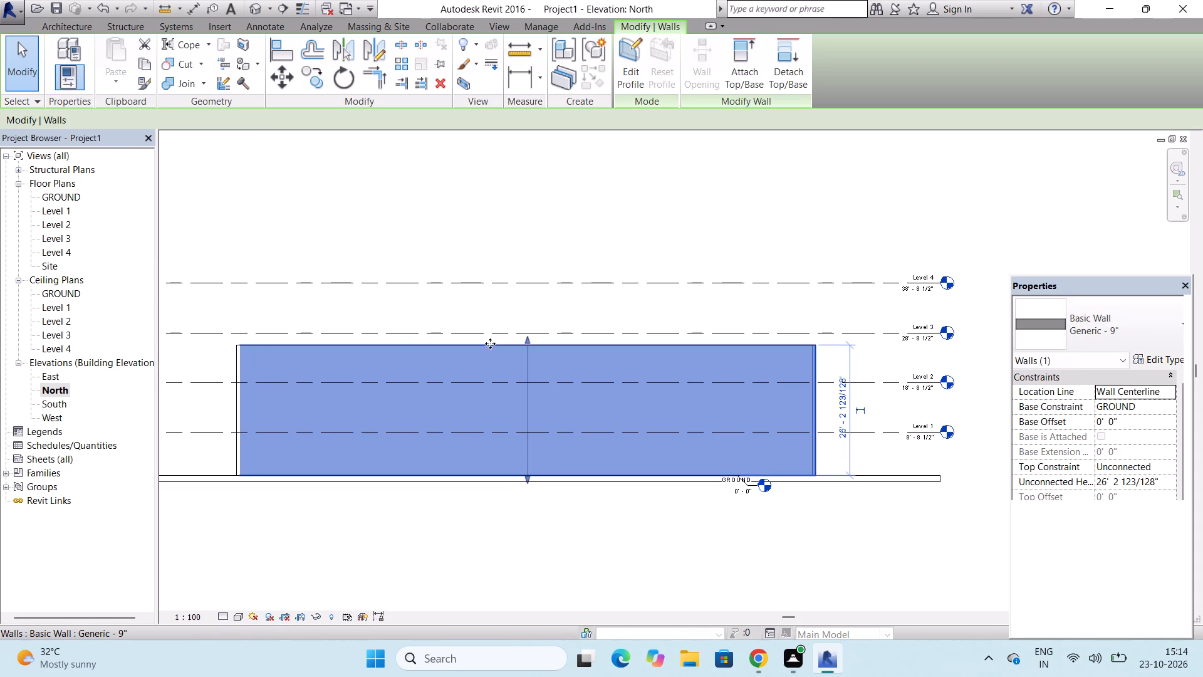
left_click_drag(528, 339, 527, 412)
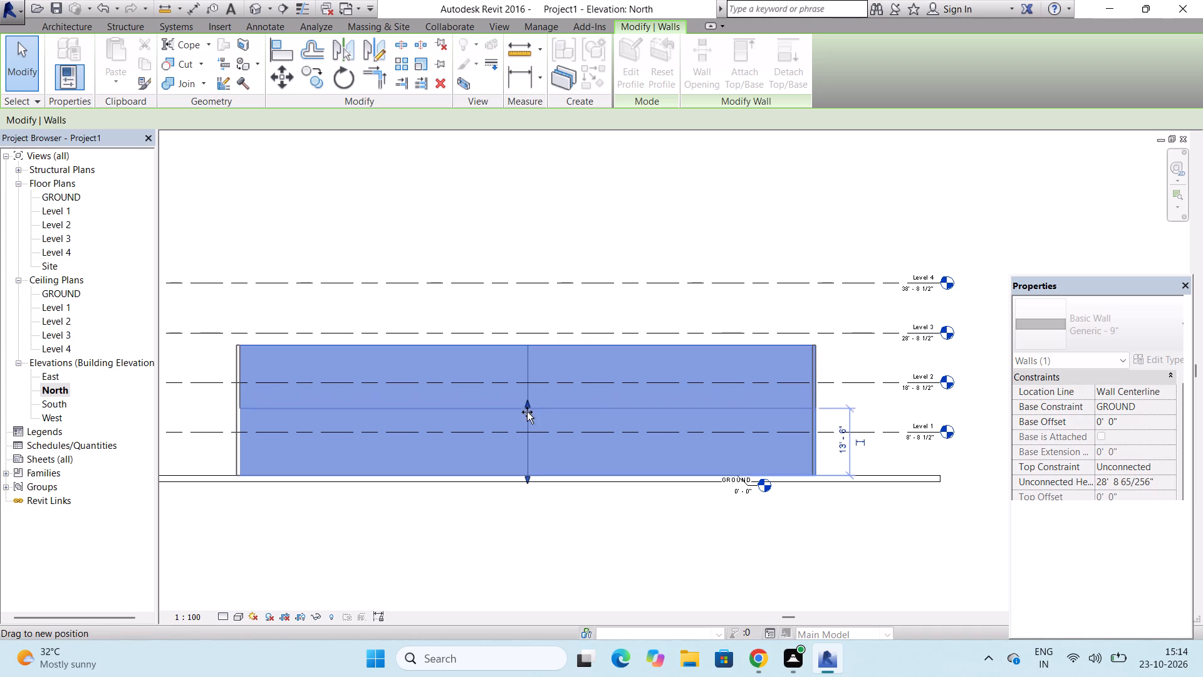
left_click_drag(527, 412, 525, 431)
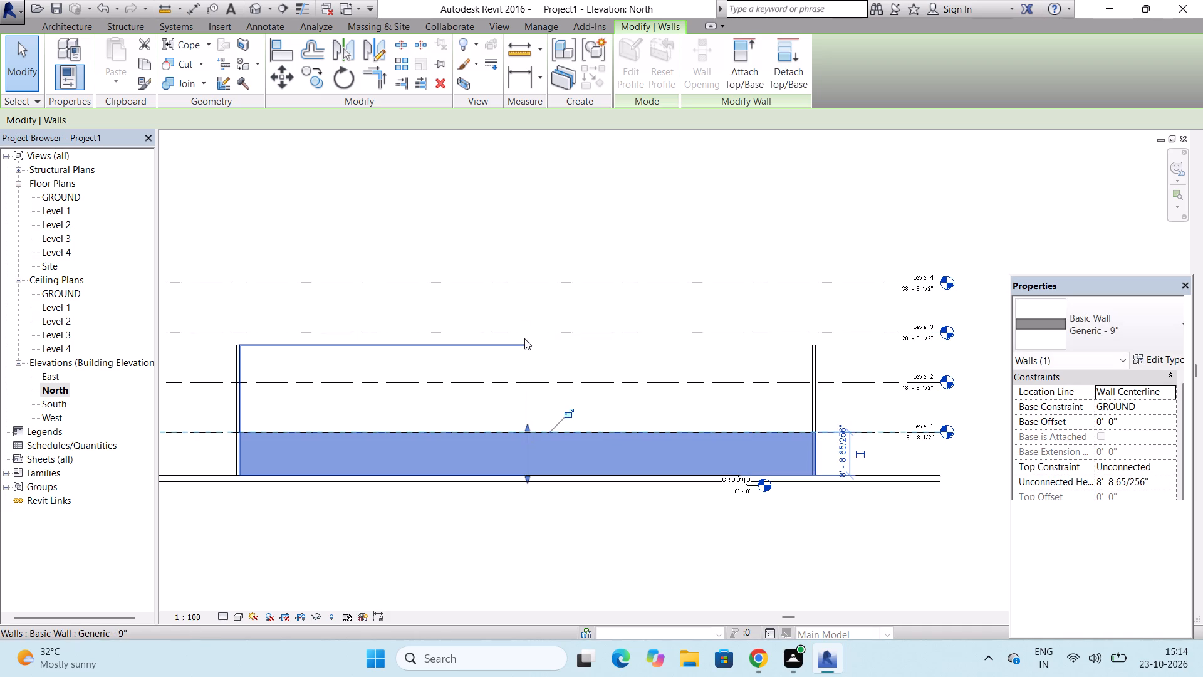
Lower the top of the half-width rear 9" wall farther from the level heads to the Level 1 line.
left_click(514, 343)
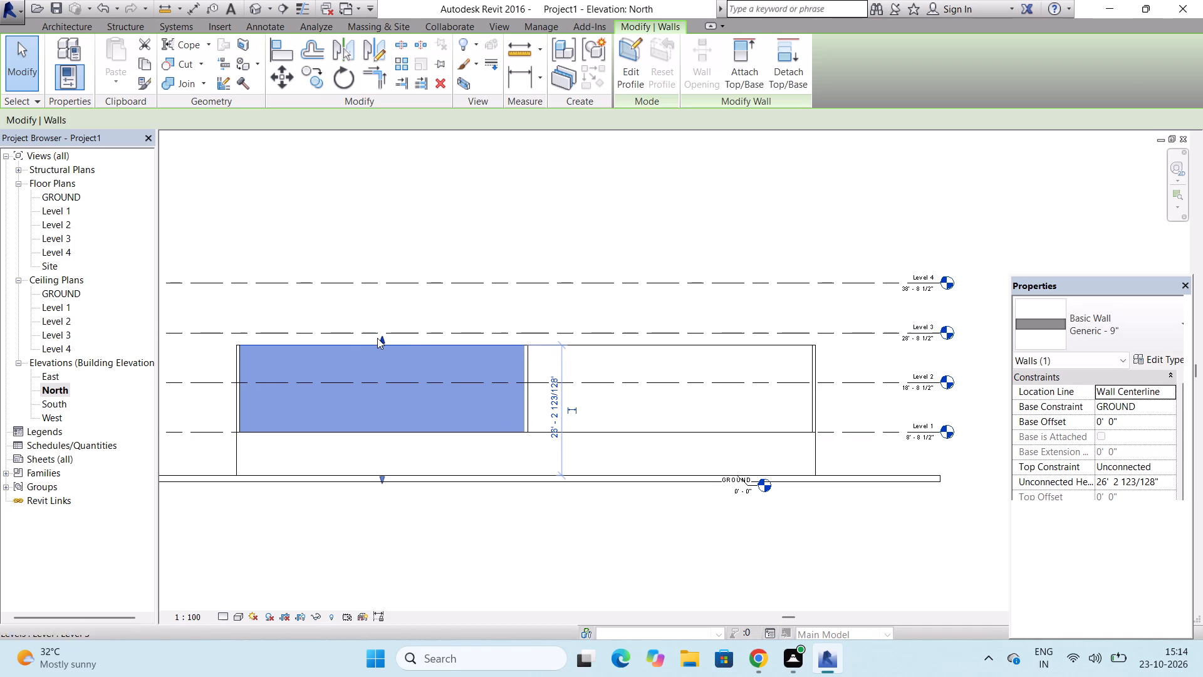
left_click_drag(382, 339, 383, 374)
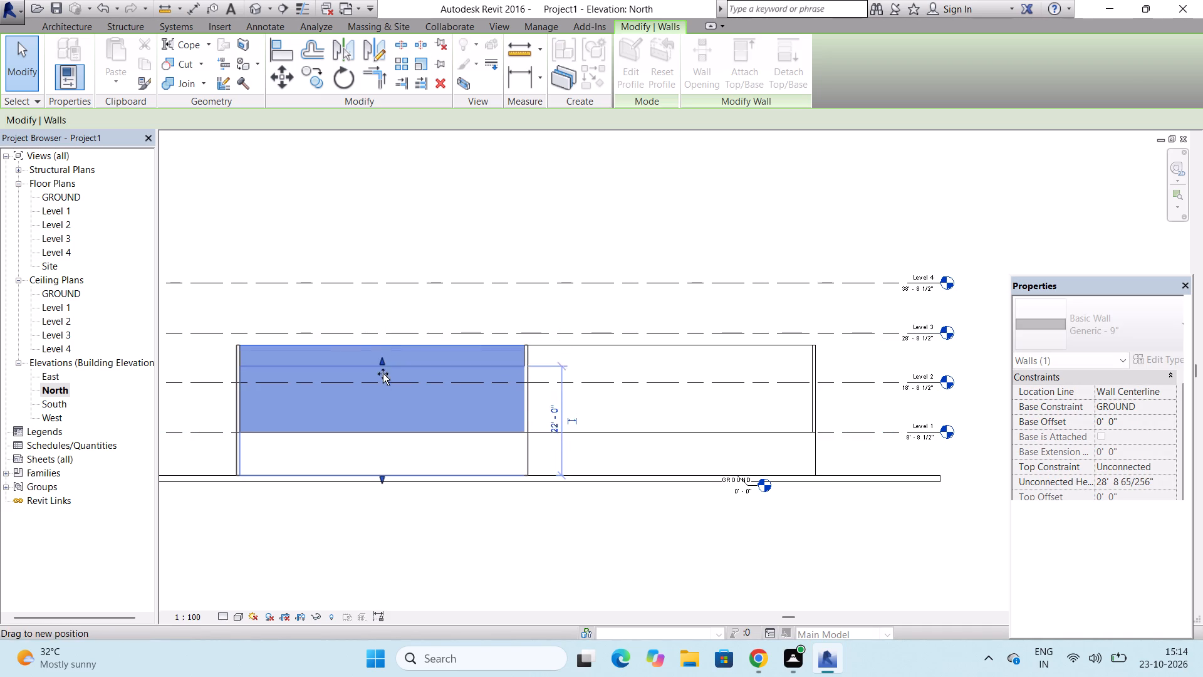
left_click_drag(383, 374, 384, 429)
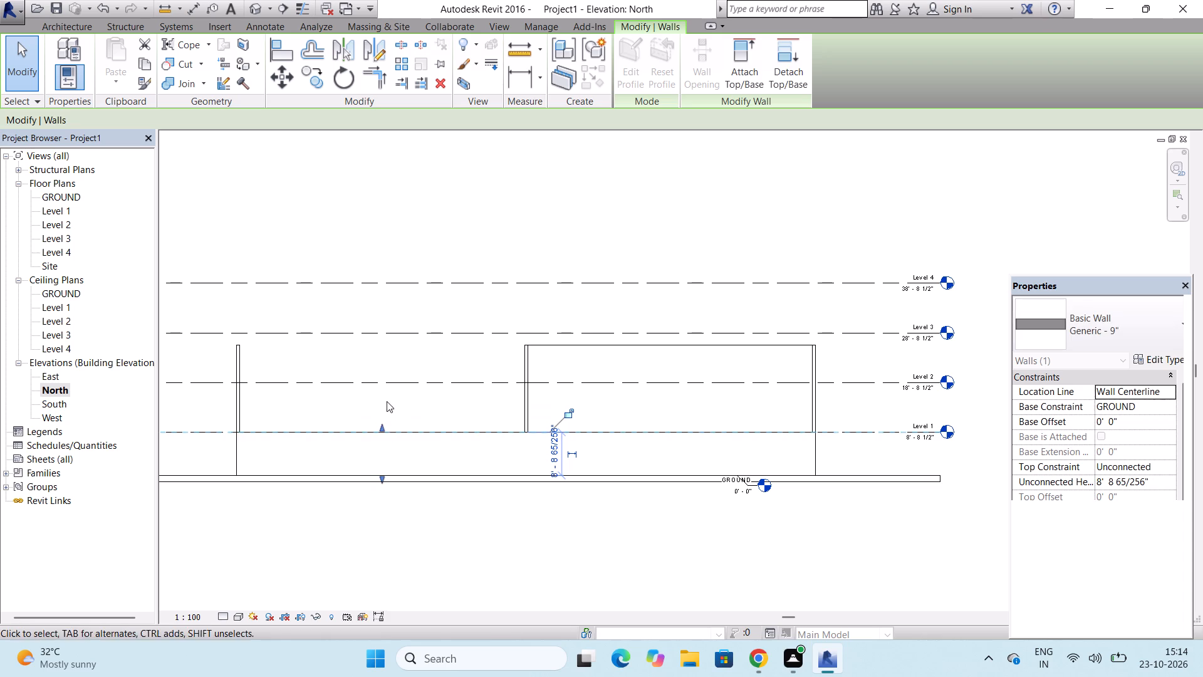
Lower the tops of the remaining half-width rear 9" wall and the three edge-on 9" walls to the Level 1 line.
left_click(572, 347)
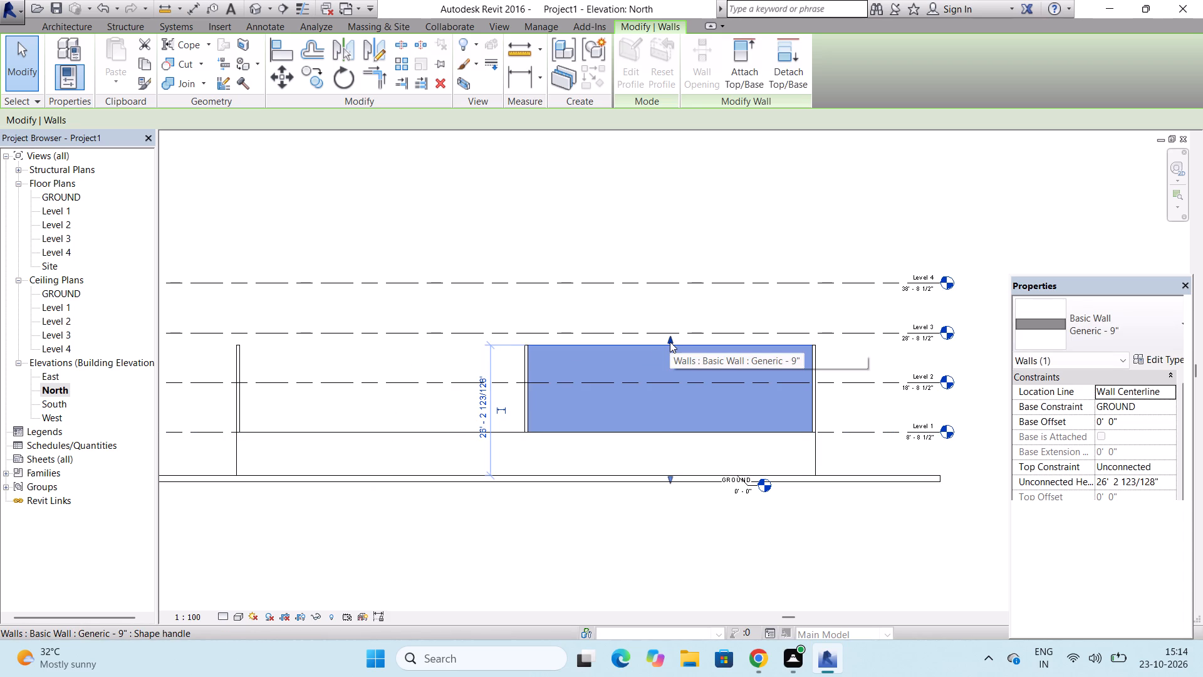
left_click_drag(670, 342, 653, 428)
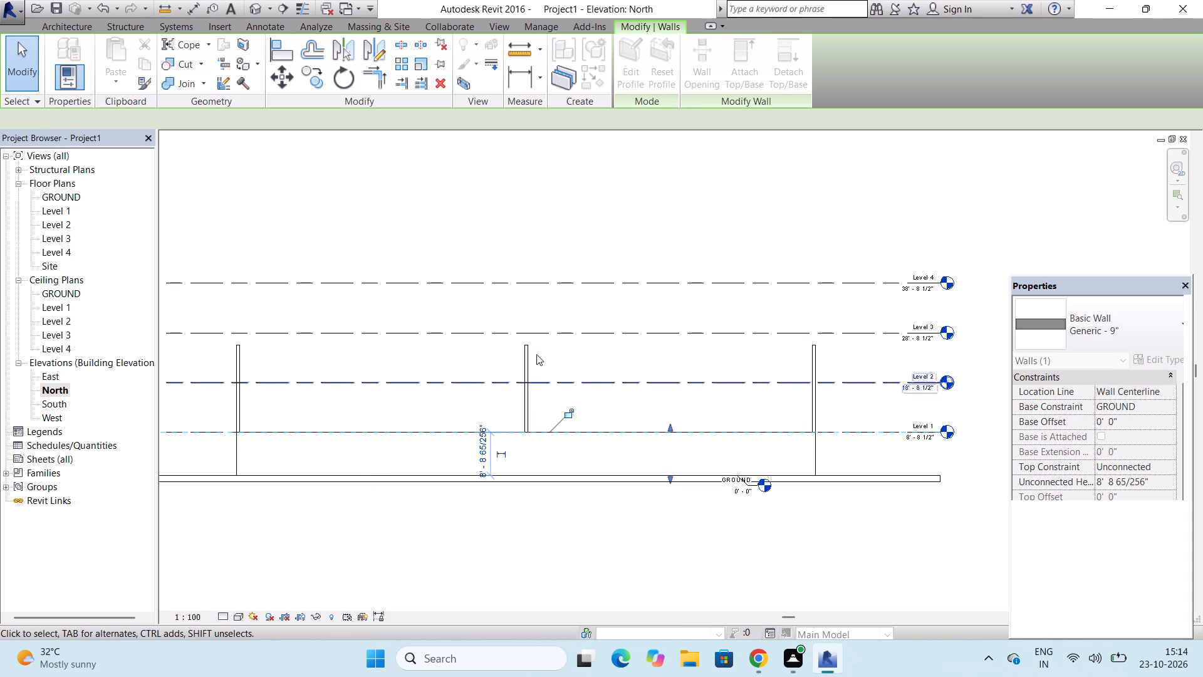
left_click(523, 367)
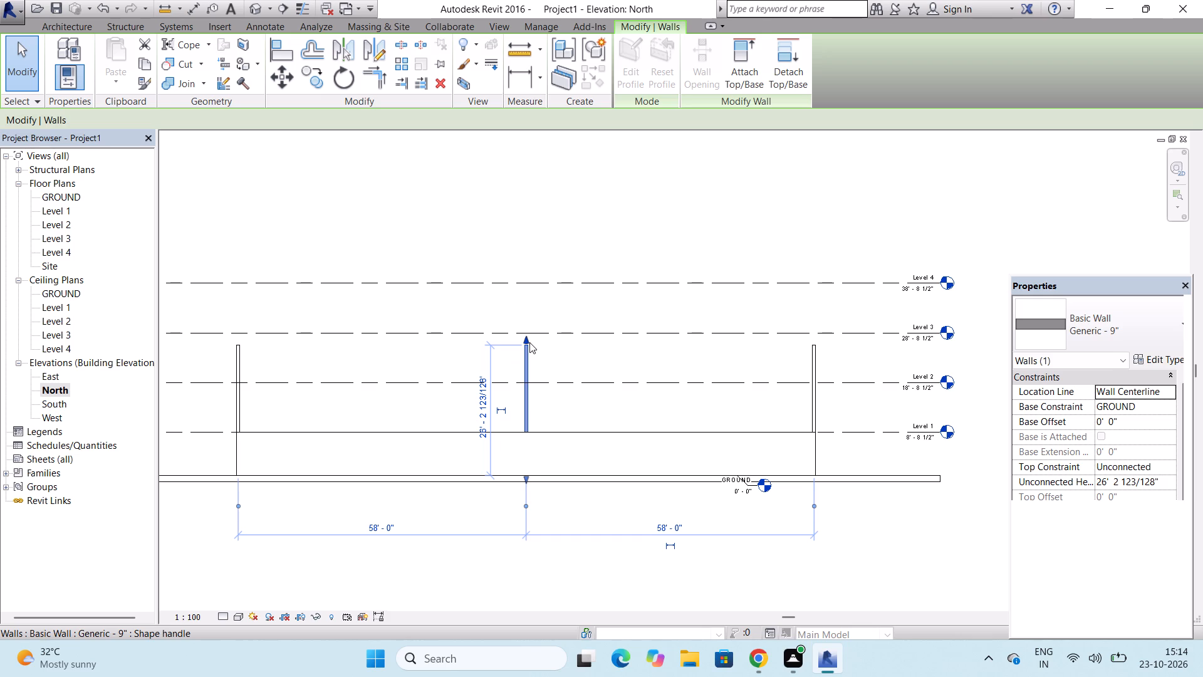
left_click_drag(526, 340, 522, 427)
left_click(812, 362)
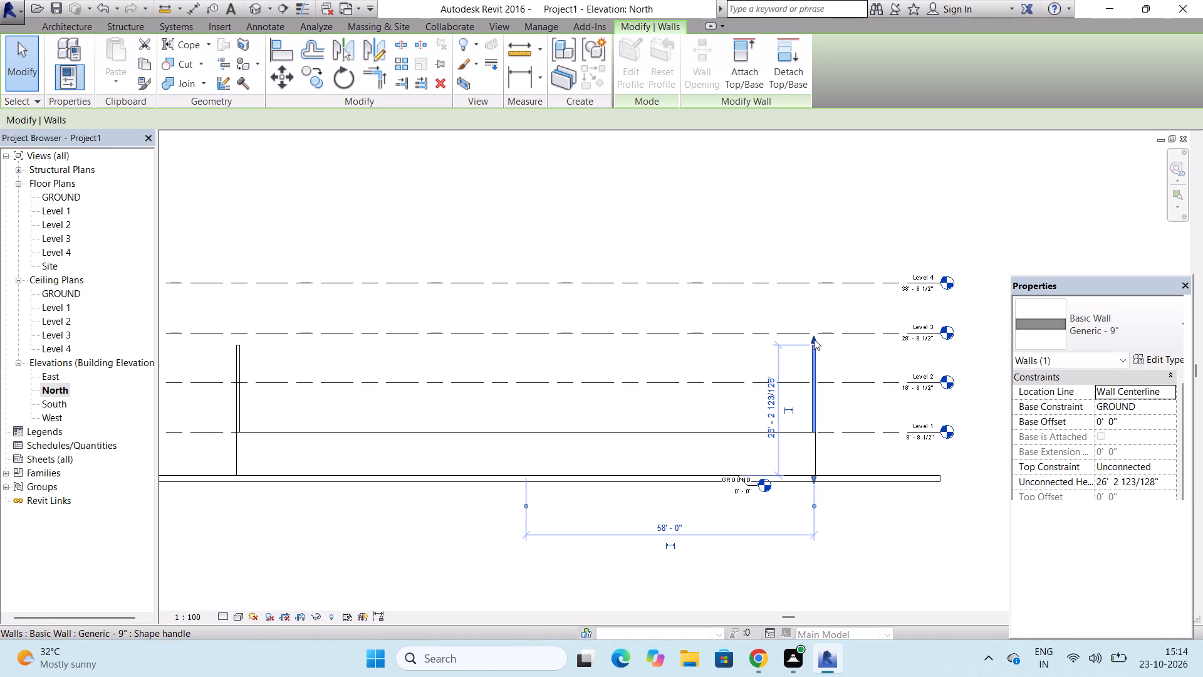
left_click_drag(814, 339, 808, 438)
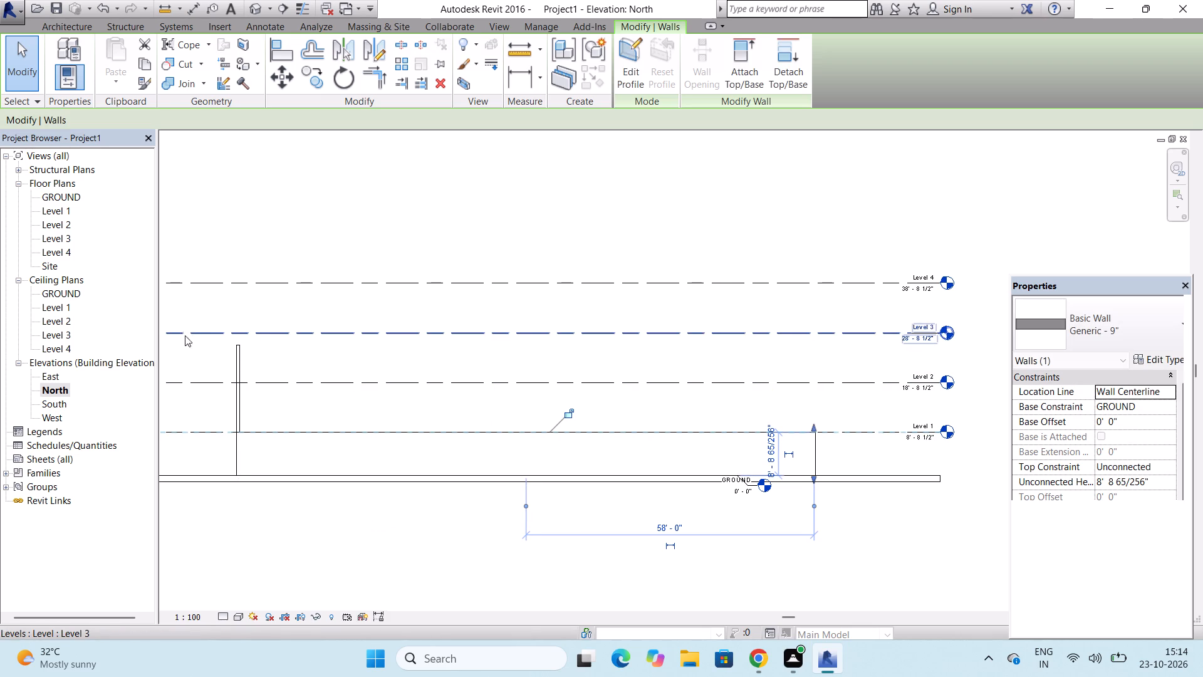
left_click(238, 352)
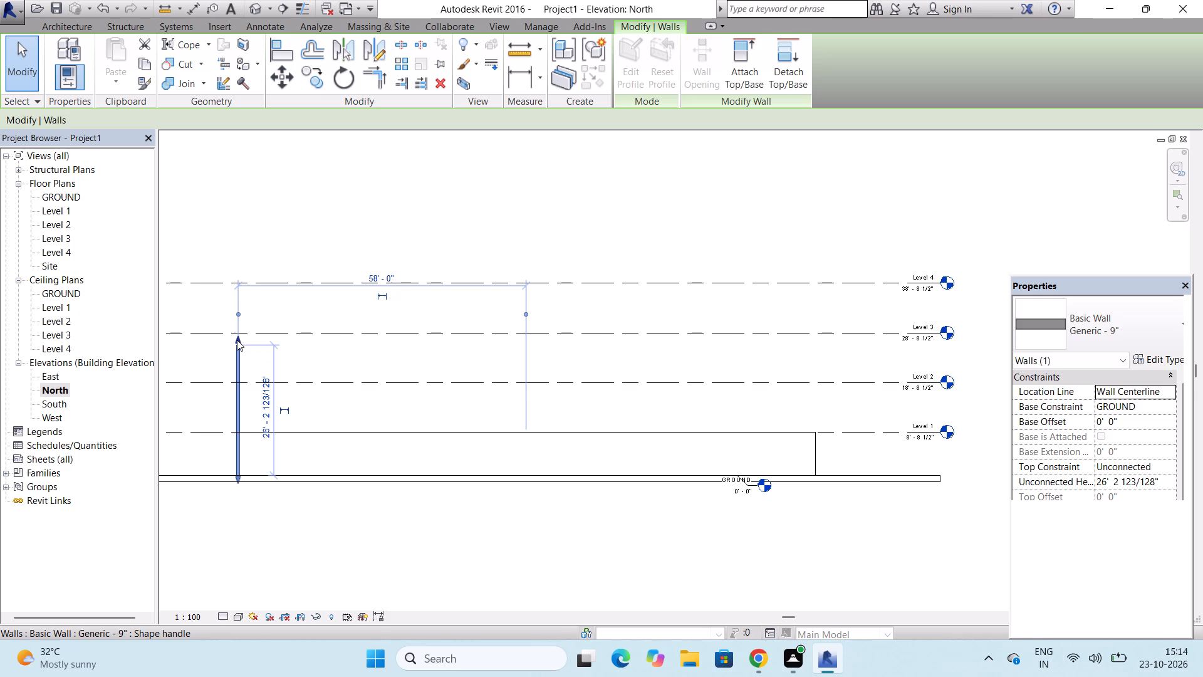
left_click_drag(237, 340, 236, 434)
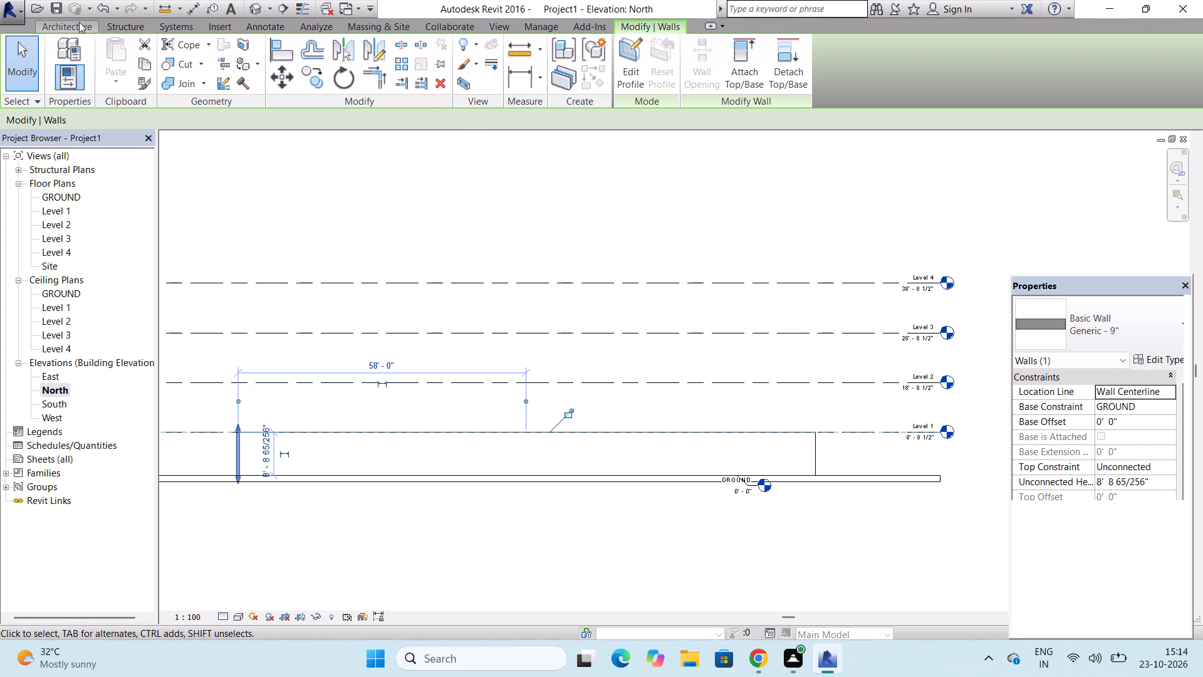
Copy all six walls from the GROUND plan, paste them aligned to Level 1, dismissing the dark pop-up window, and open the 3D view.
left_click(63, 195)
left_click(63, 195)
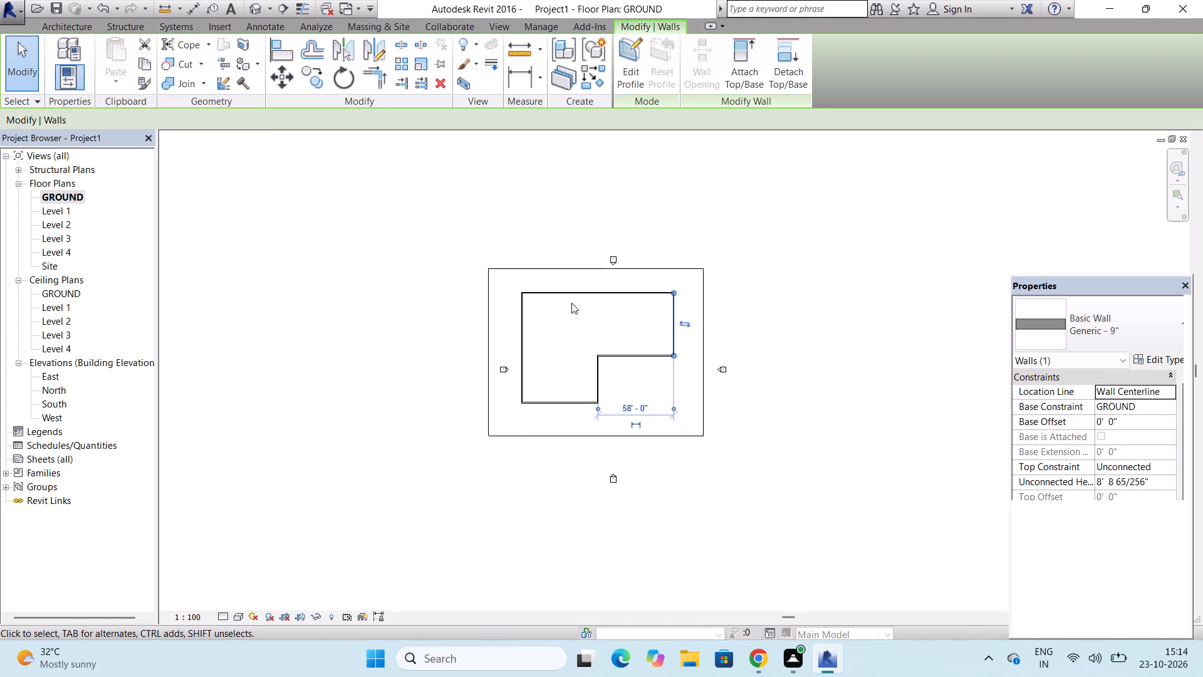
scroll(647, 320, "up", 4)
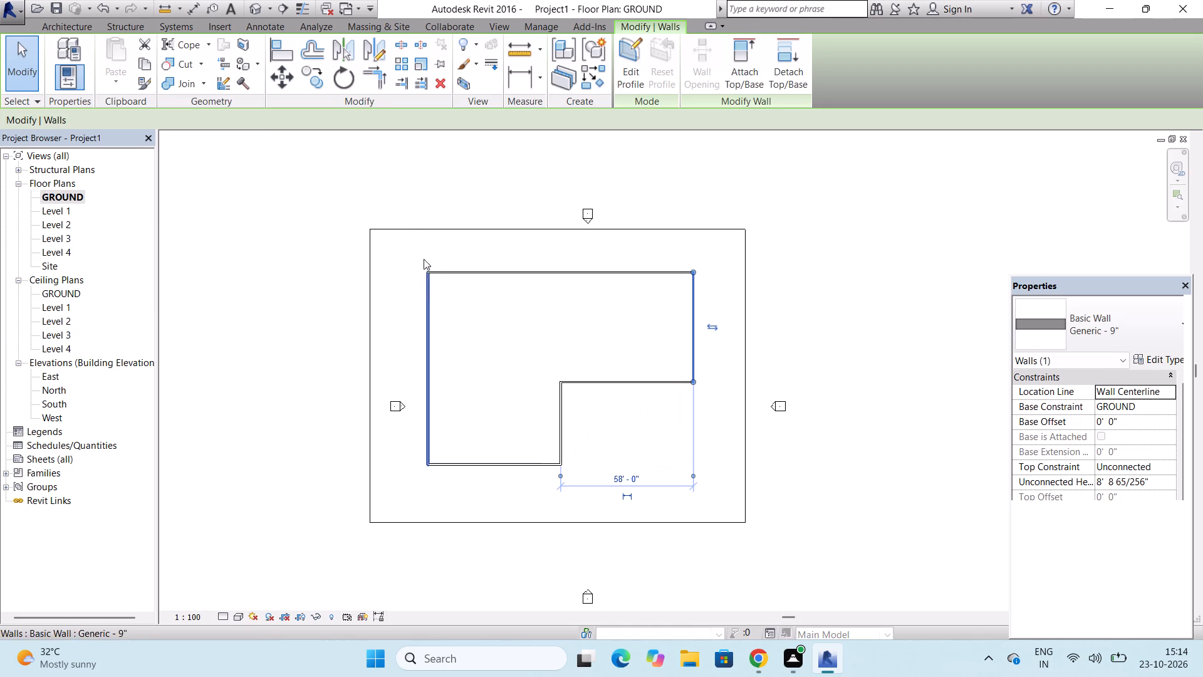
left_click_drag(402, 243, 440, 386)
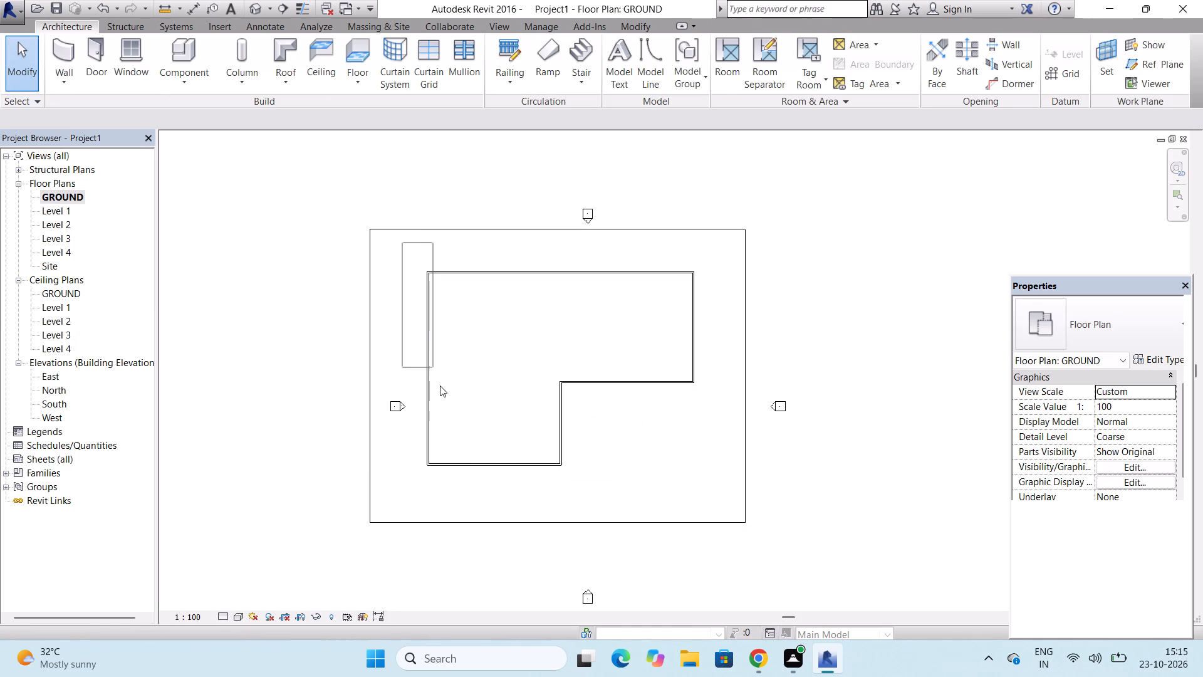
left_click_drag(440, 386, 711, 475)
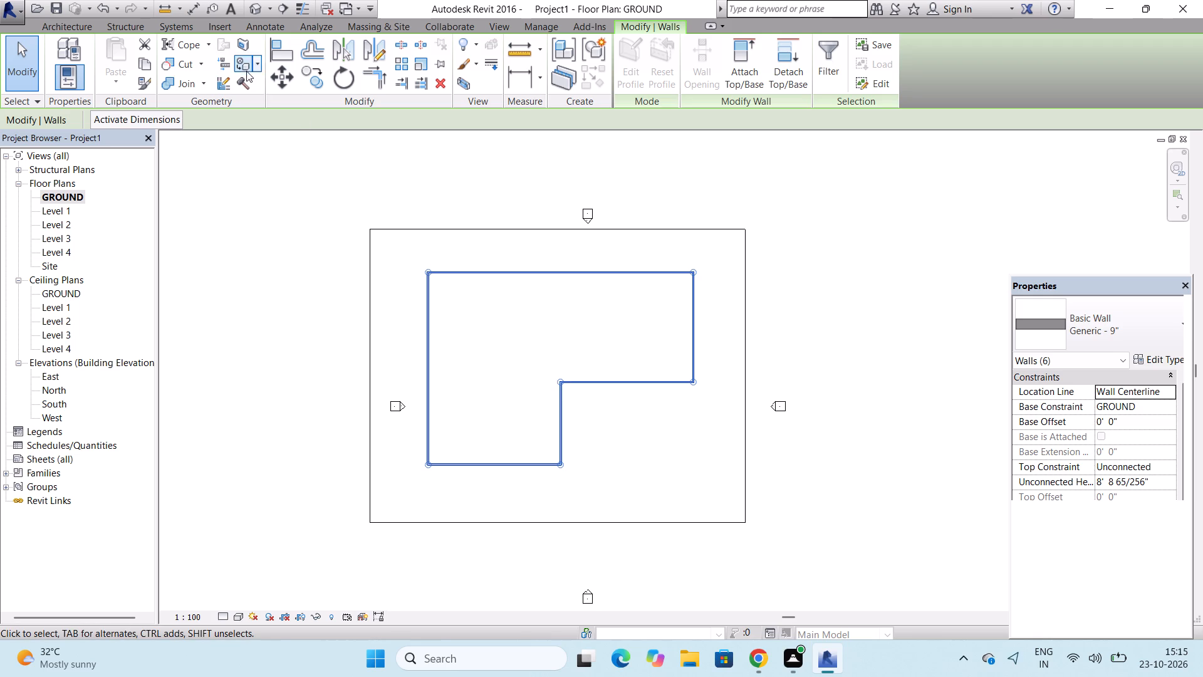
left_click(149, 65)
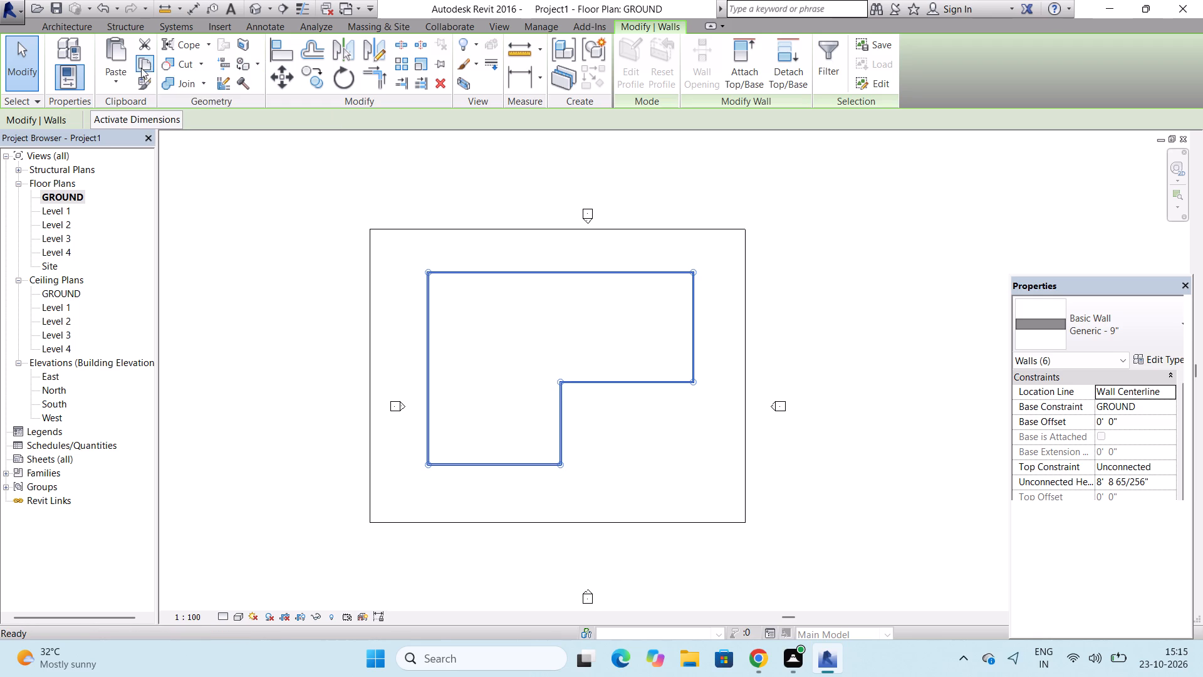
left_click(127, 69)
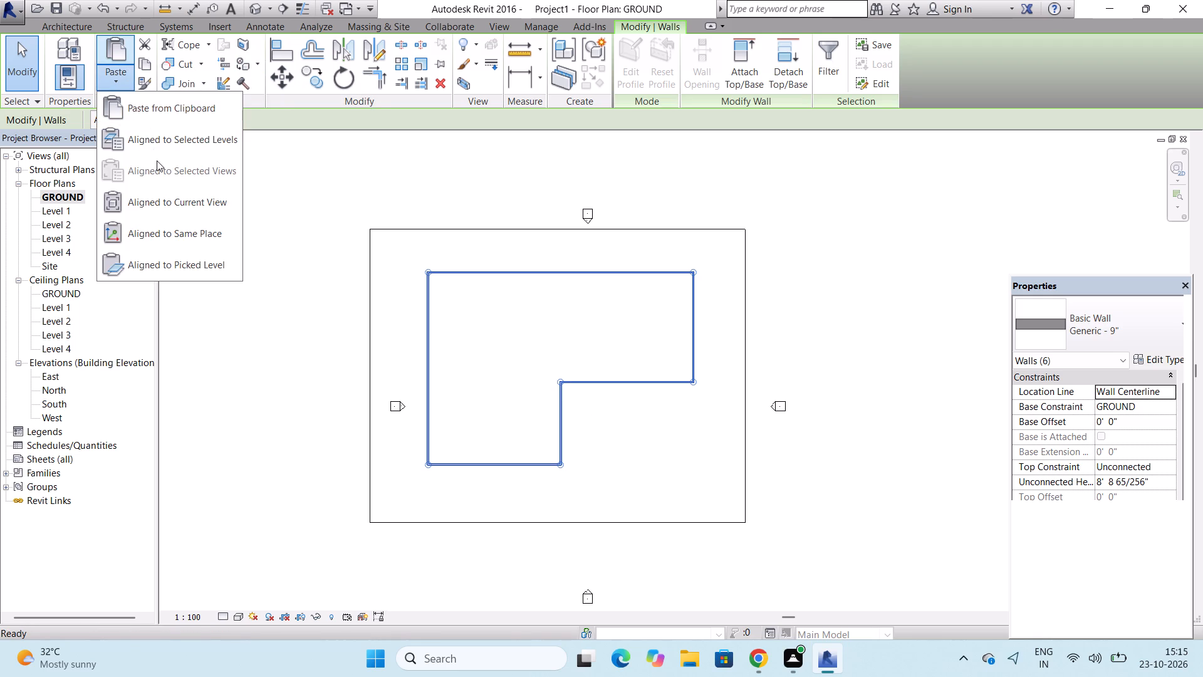
left_click(157, 137)
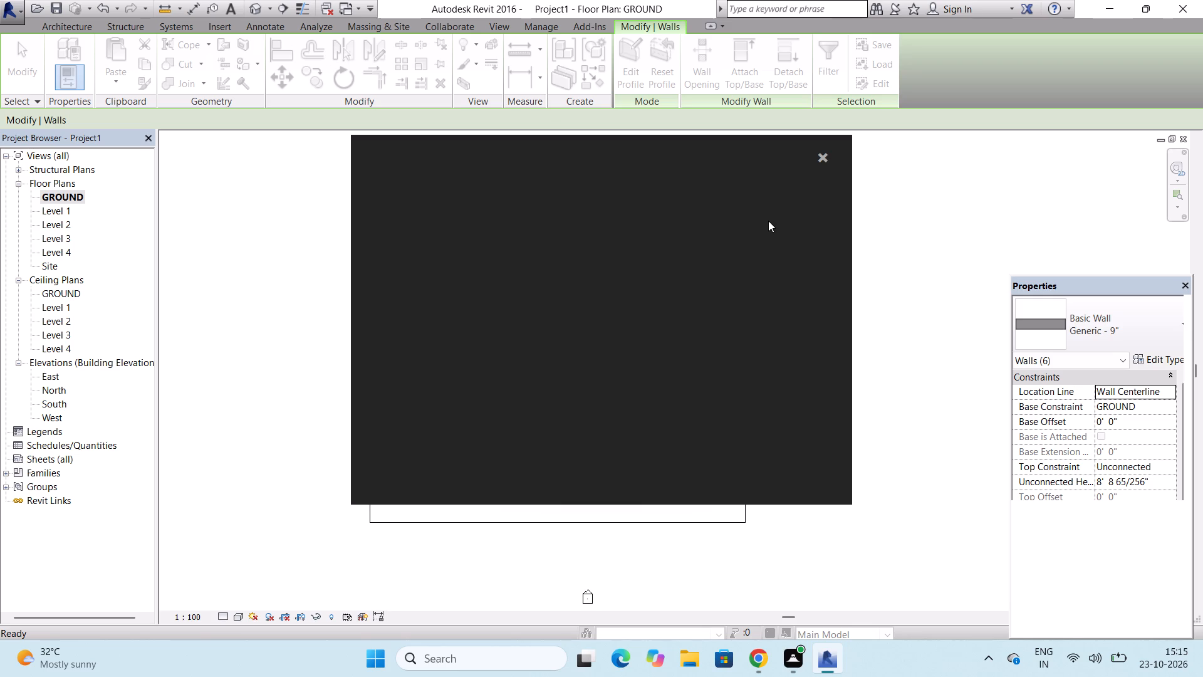
left_click(822, 161)
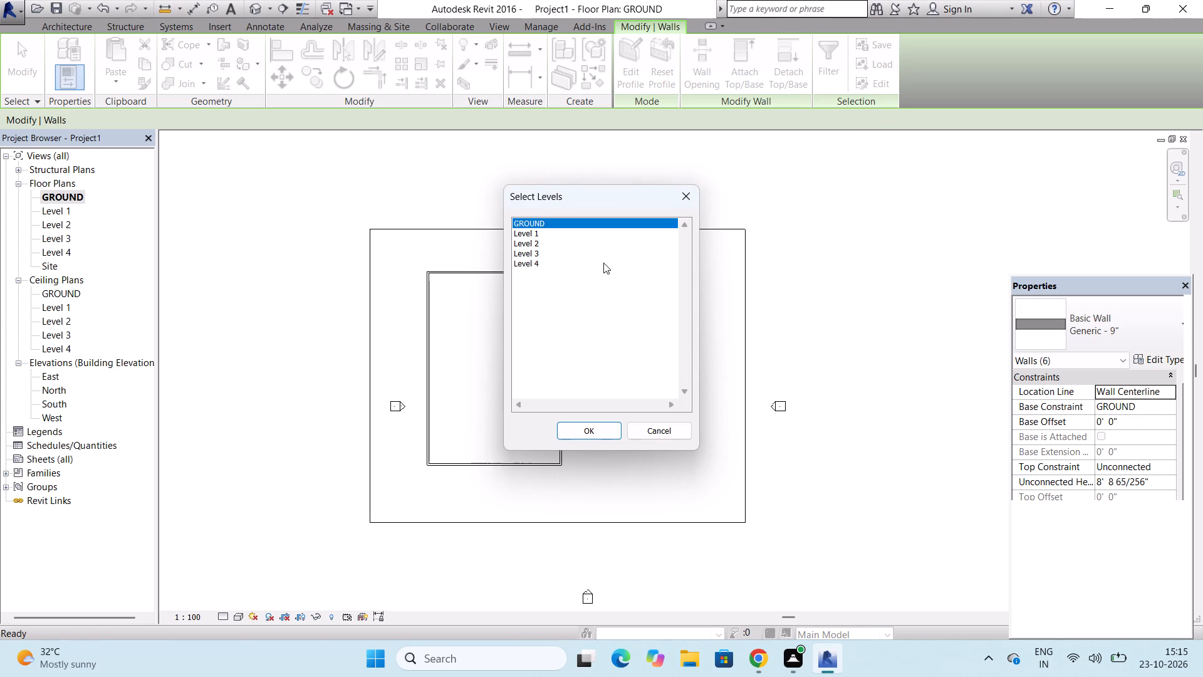
left_click(529, 230)
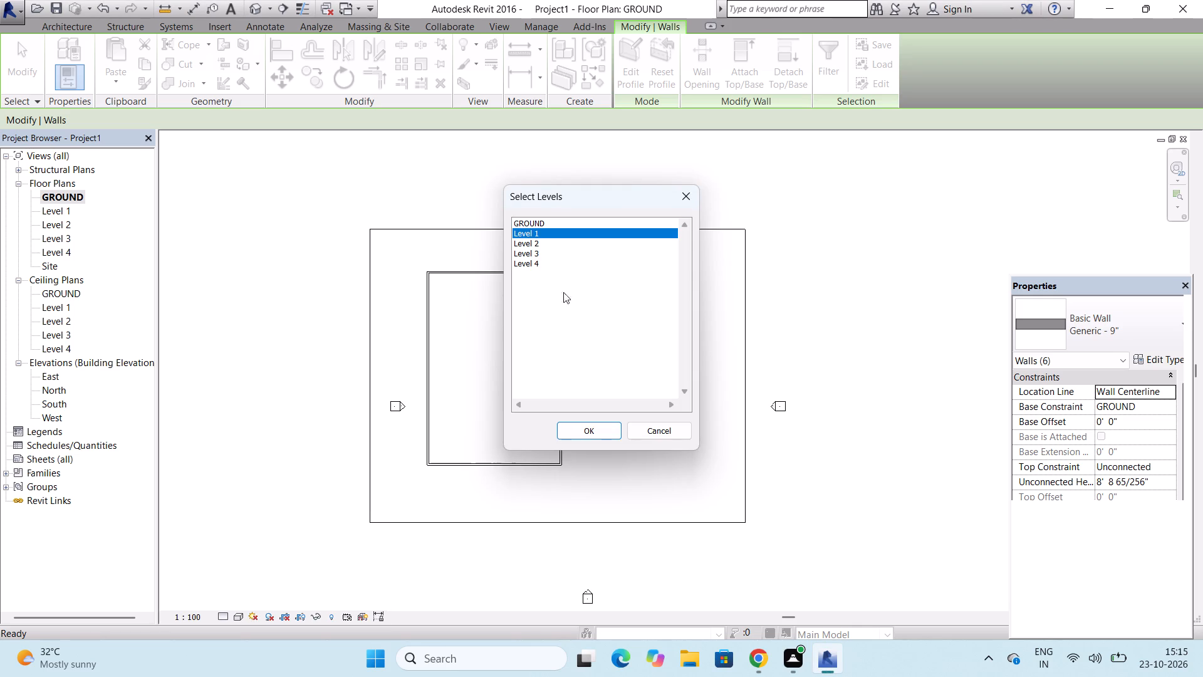
left_click(601, 430)
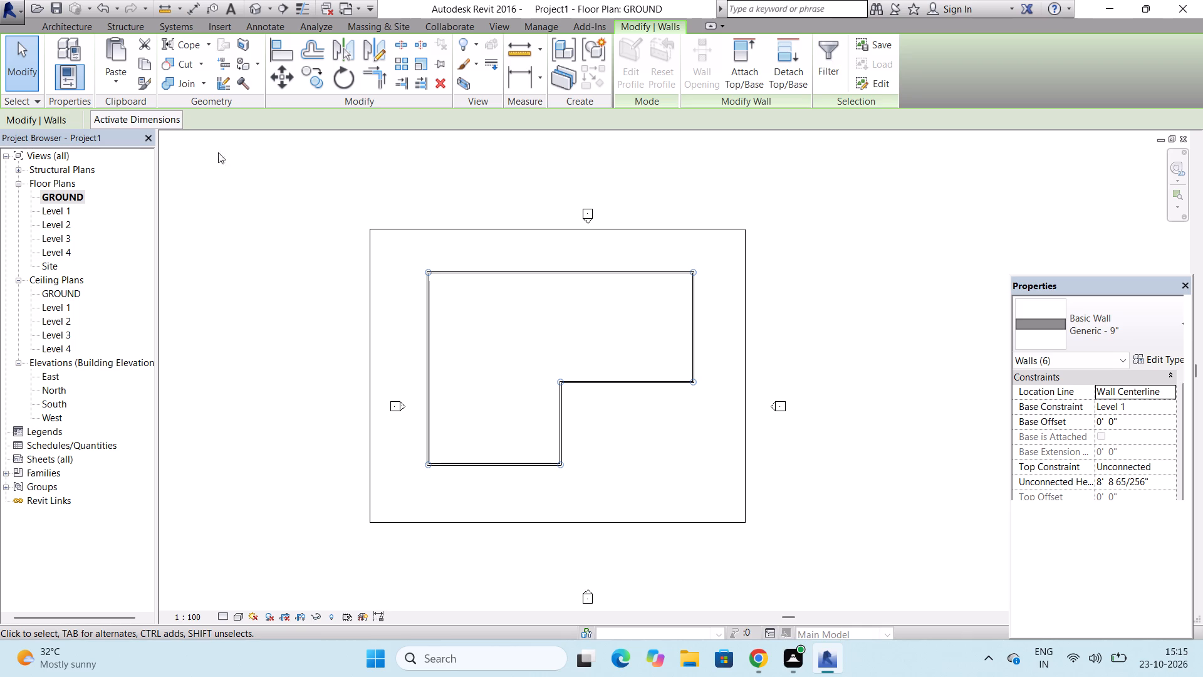
left_click(251, 9)
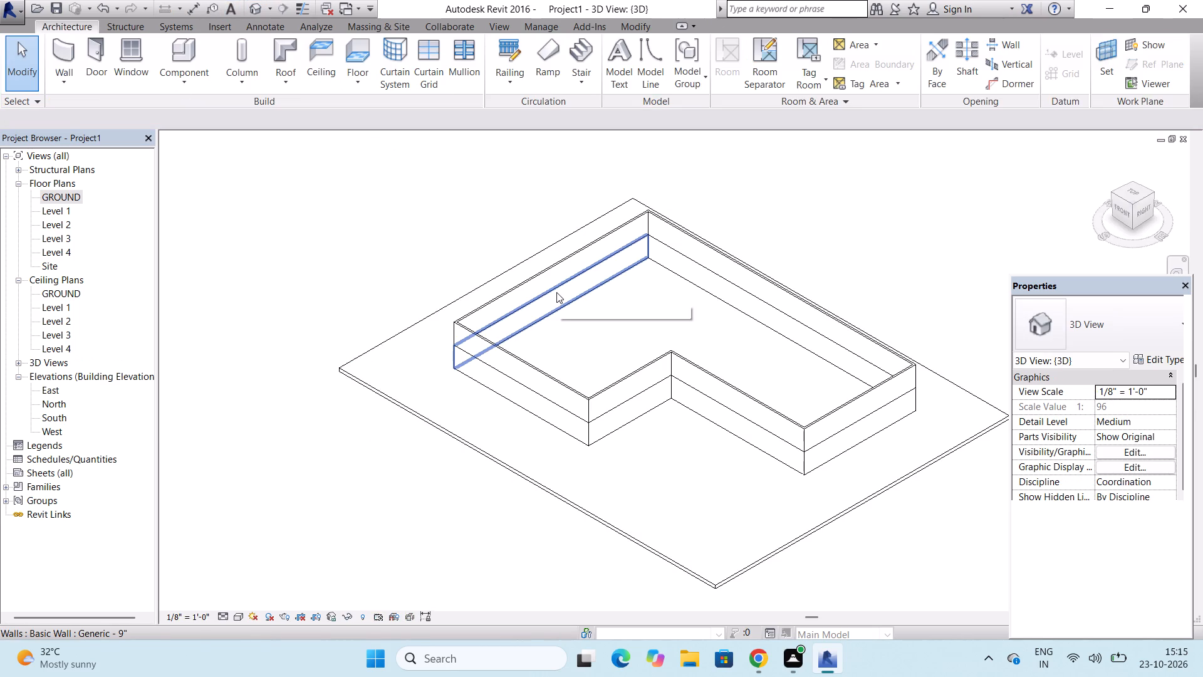
Start an architectural Generic 5" floor and pick the six outer wall edges in the Level 1 plan as its boundary lines.
left_click(360, 87)
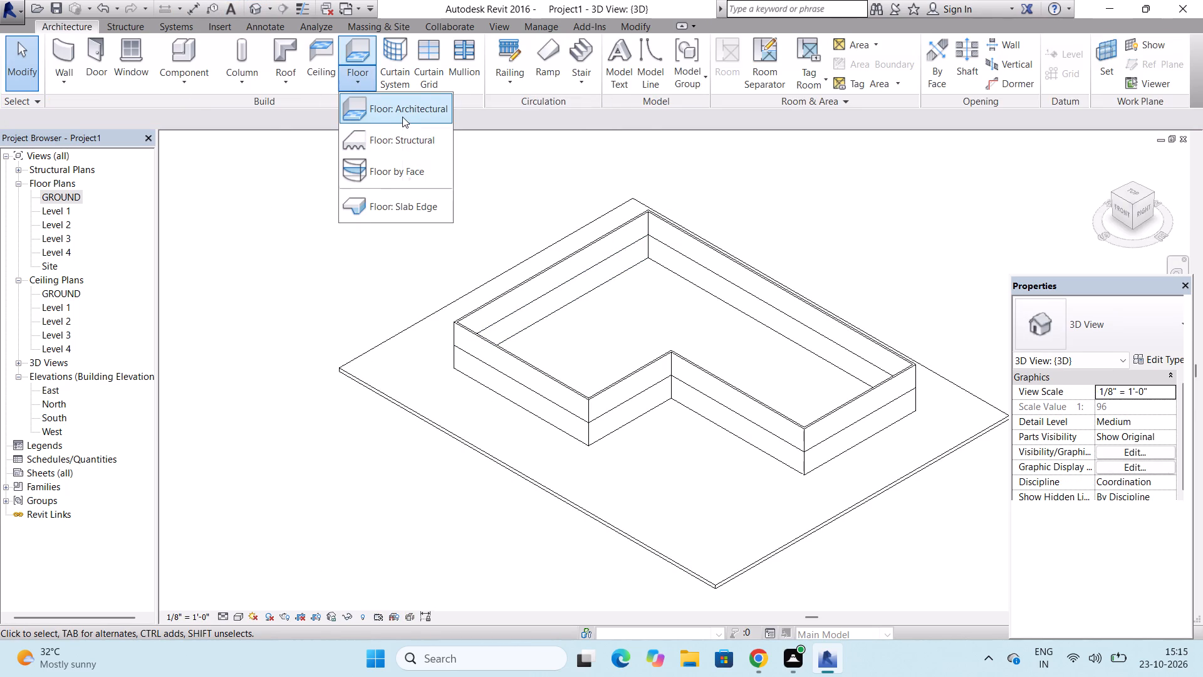
left_click(402, 117)
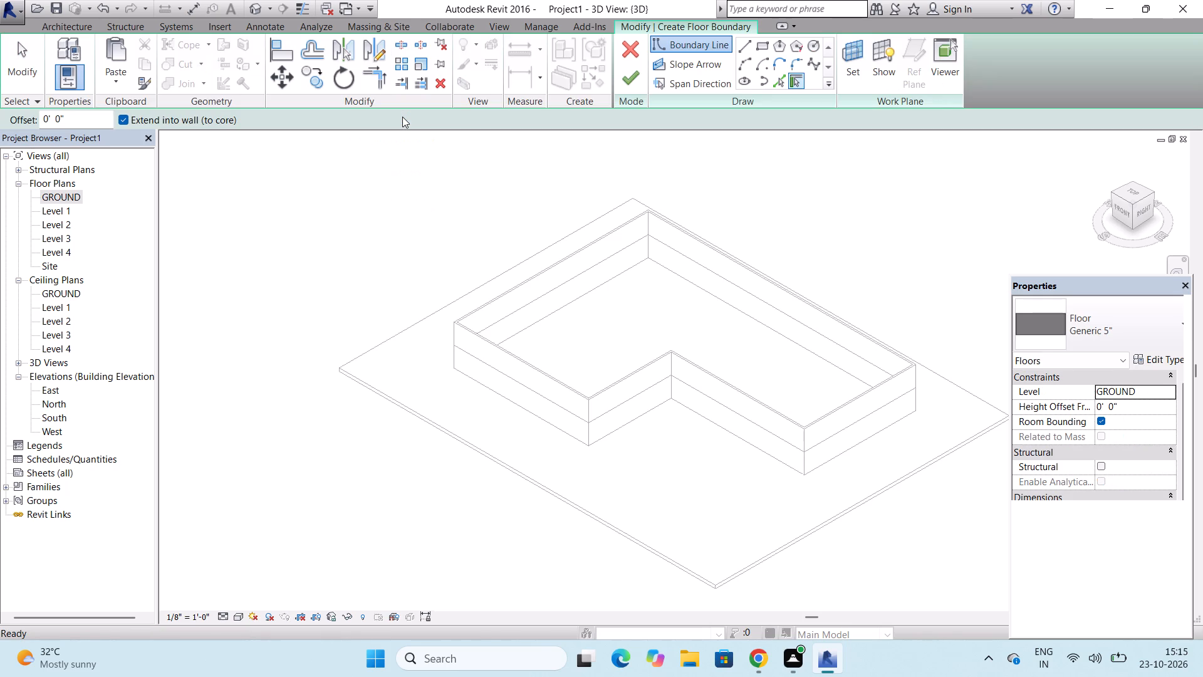
double_click(60, 209)
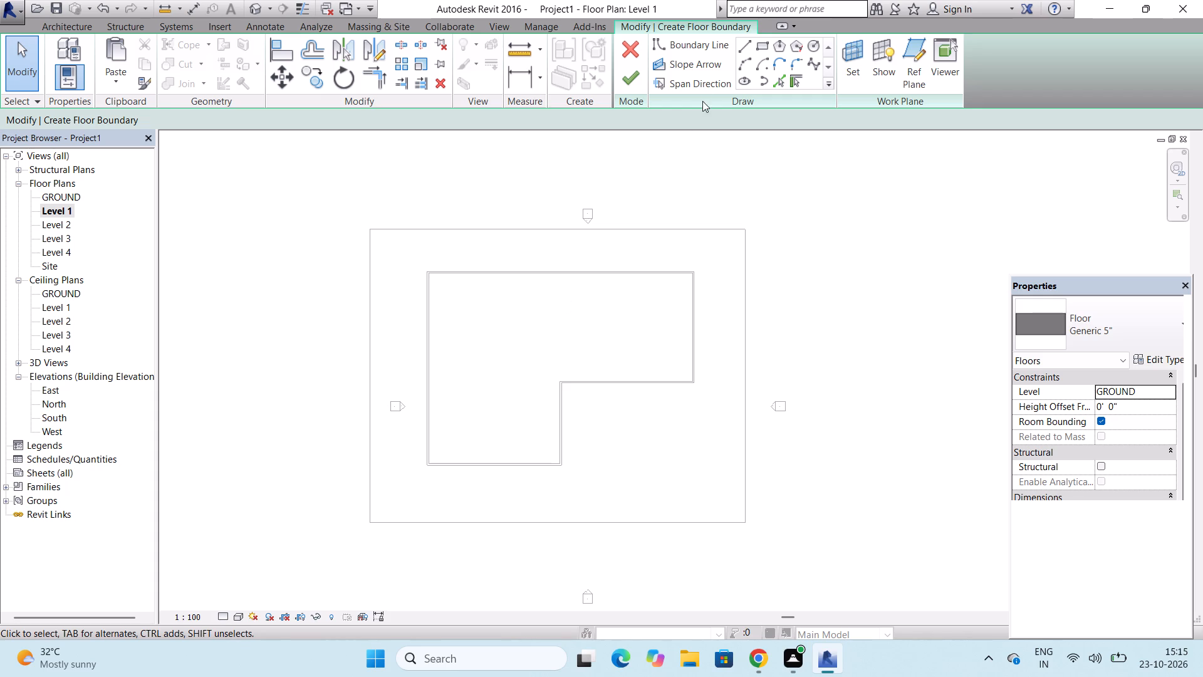
left_click(779, 85)
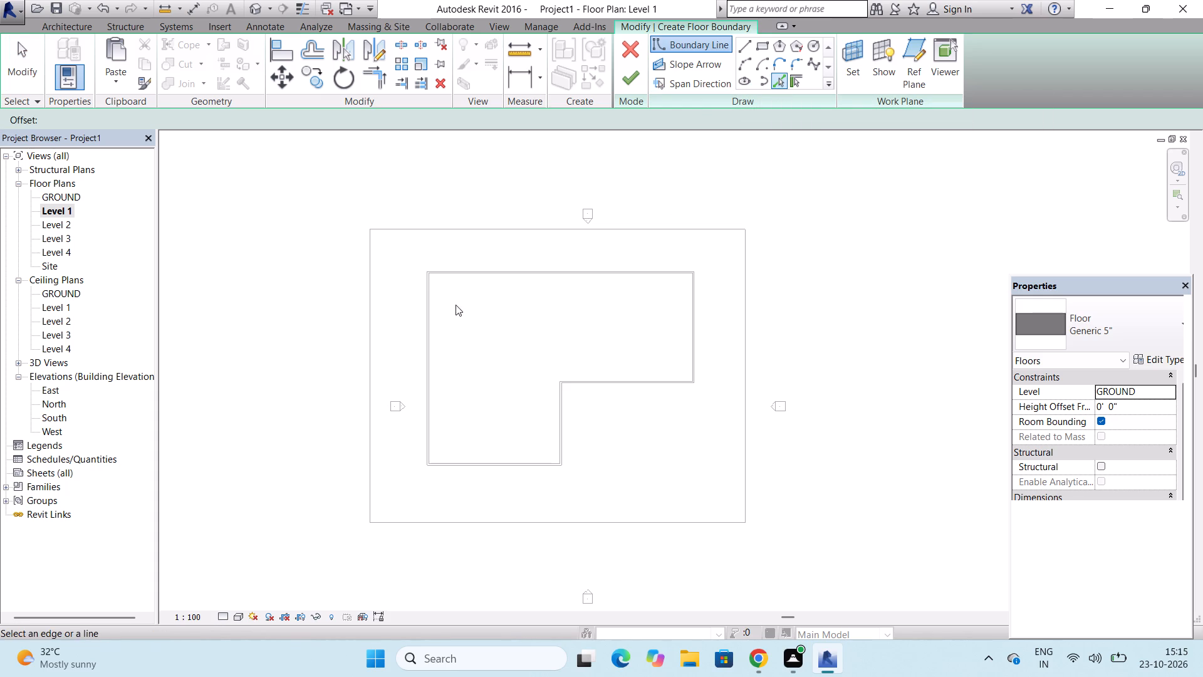
scroll(481, 261, "up", 3)
left_click(487, 276)
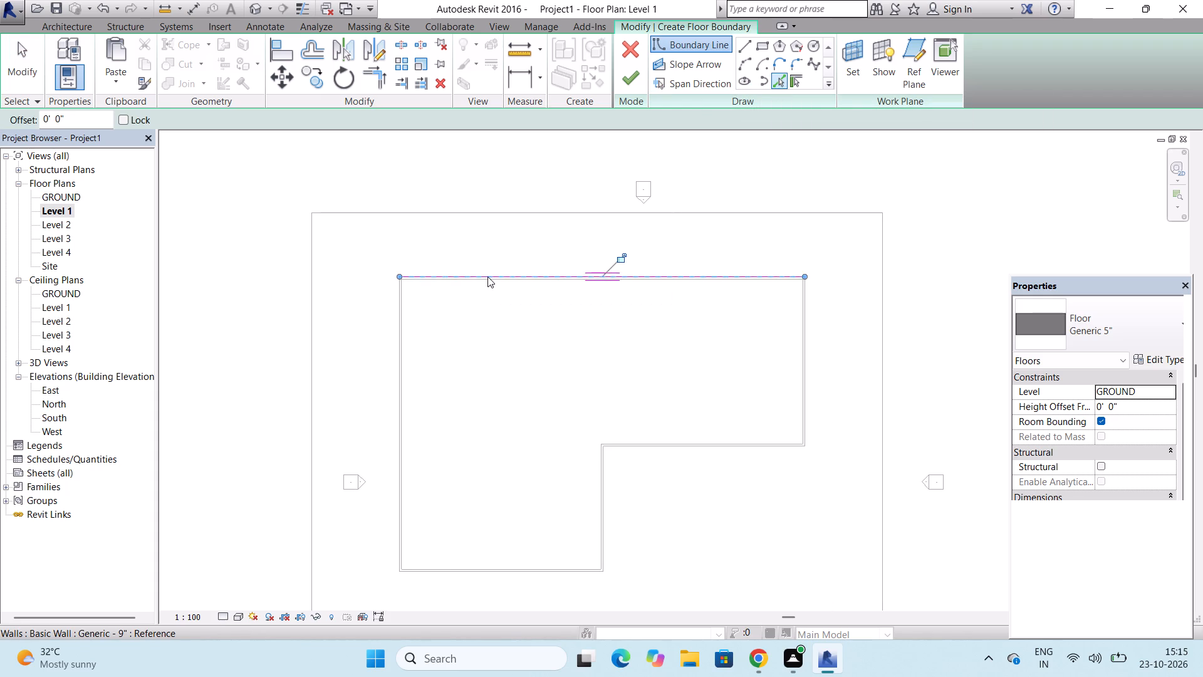
left_click(397, 343)
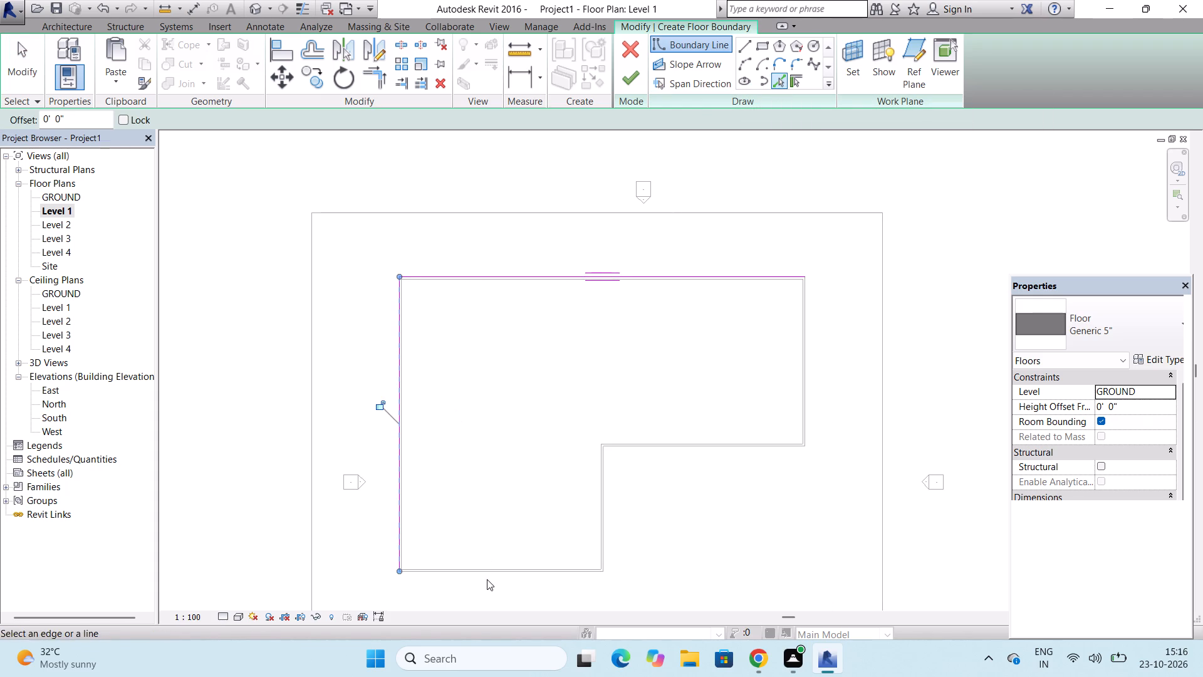
left_click(487, 573)
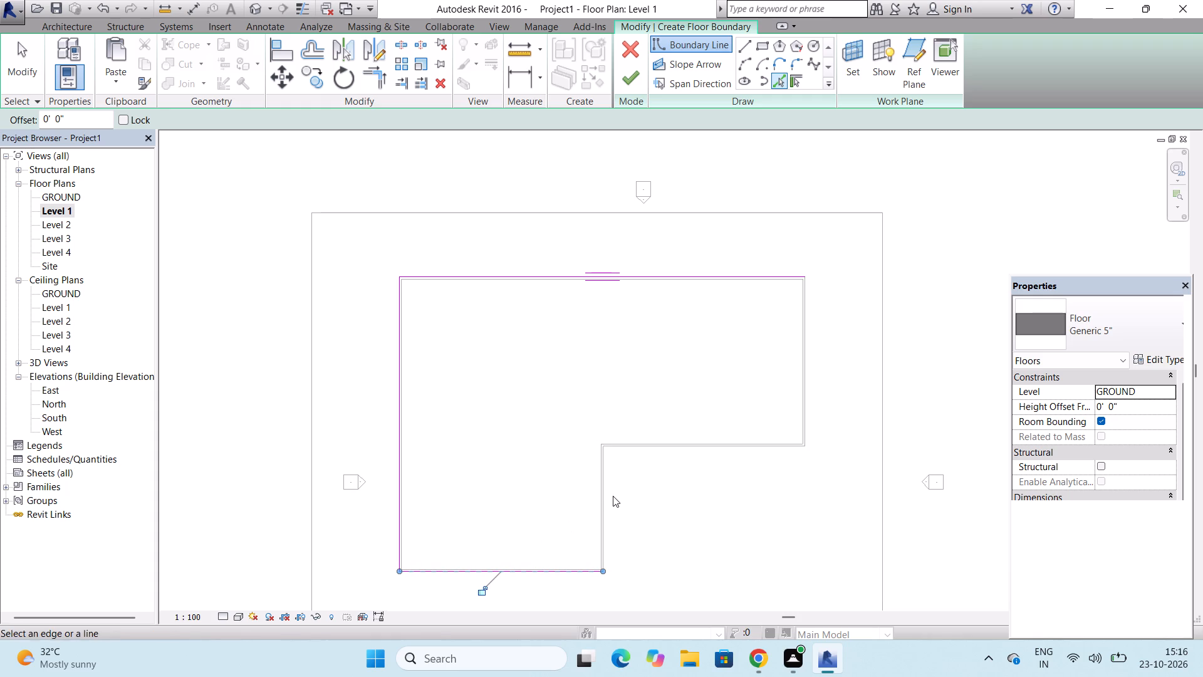
left_click(608, 497)
left_click(655, 449)
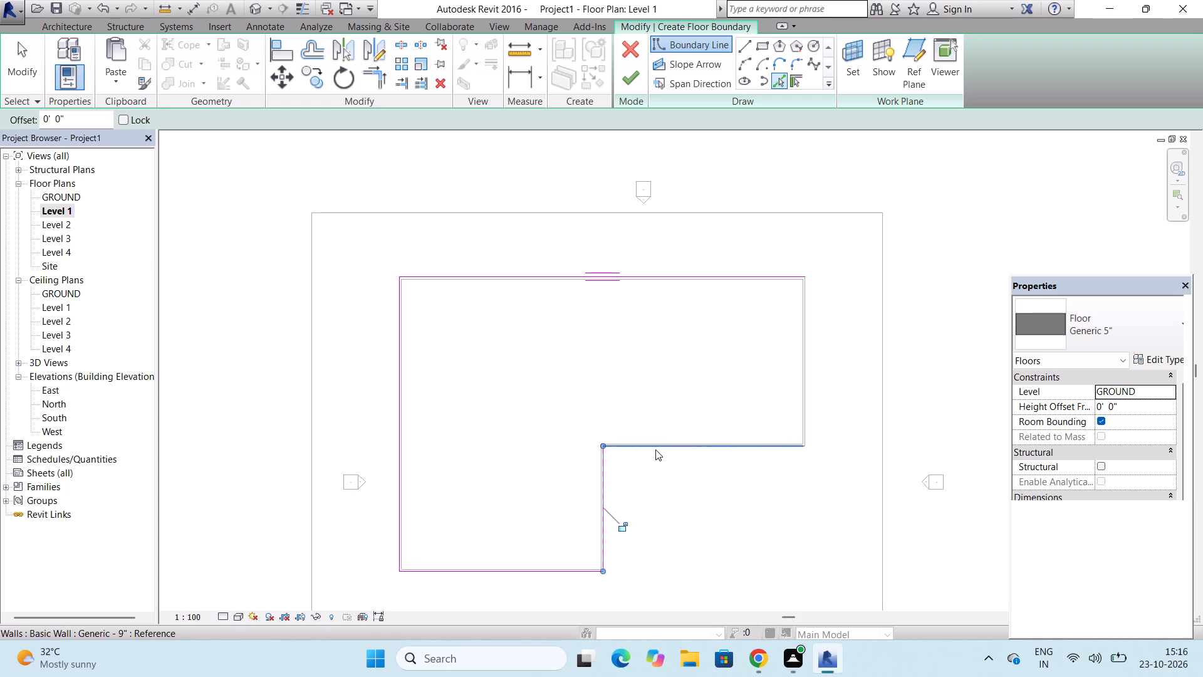
left_click(809, 379)
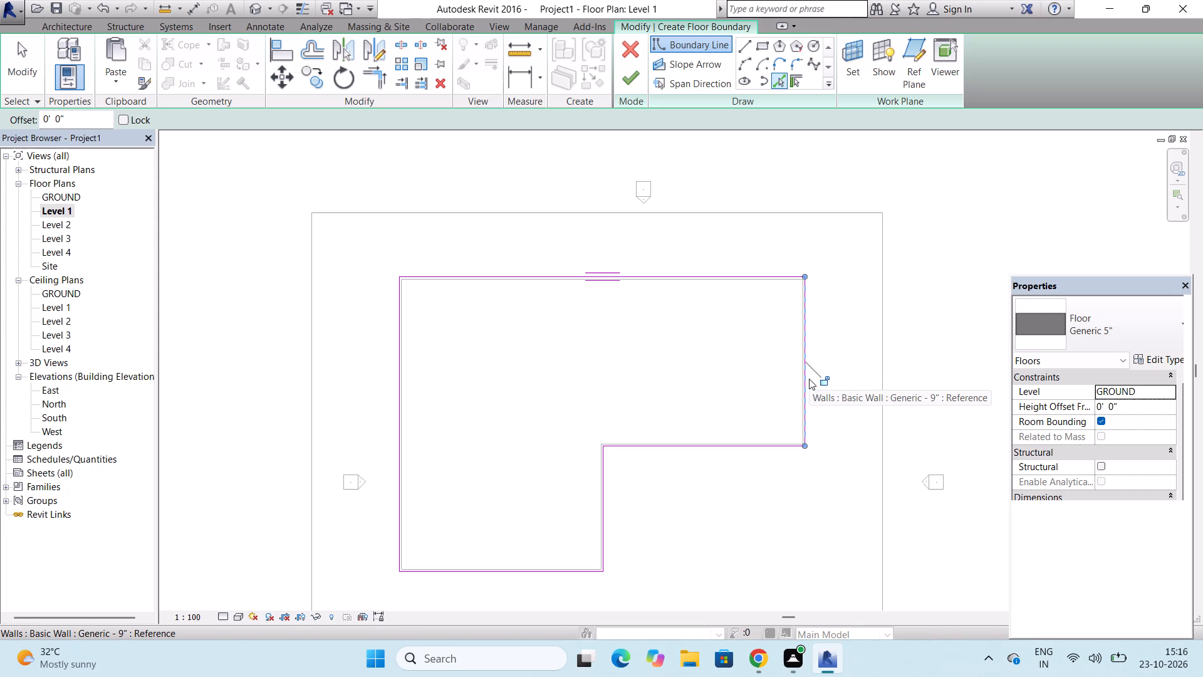
key("Escape")
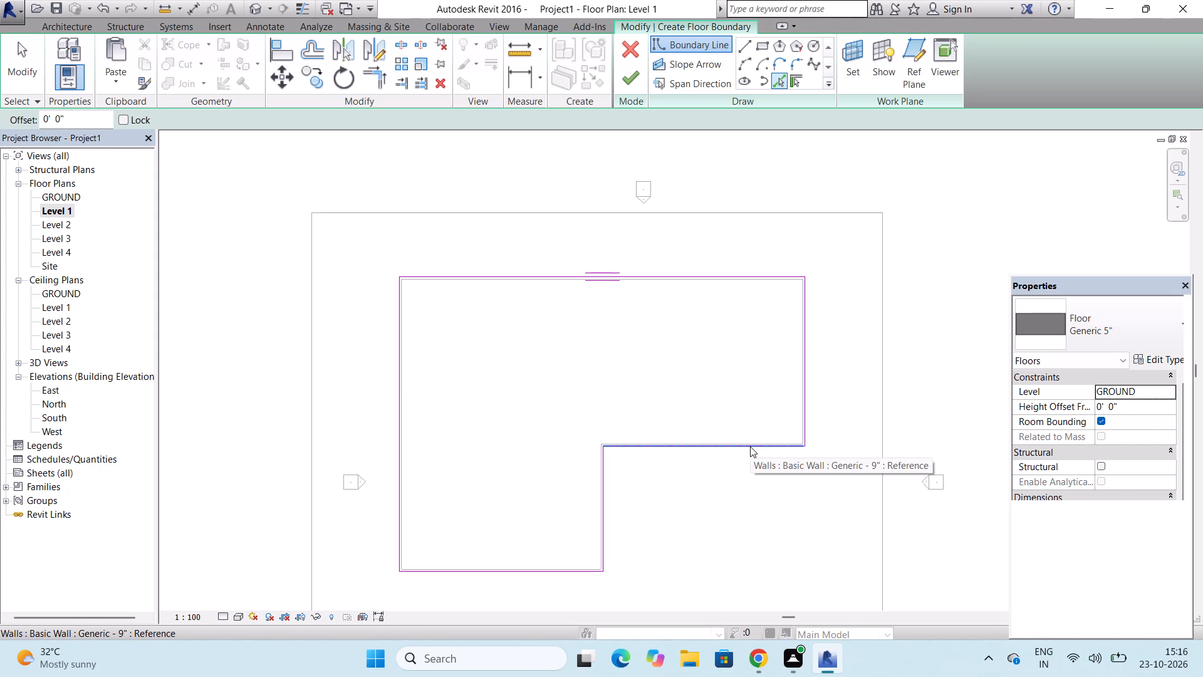
key("Escape")
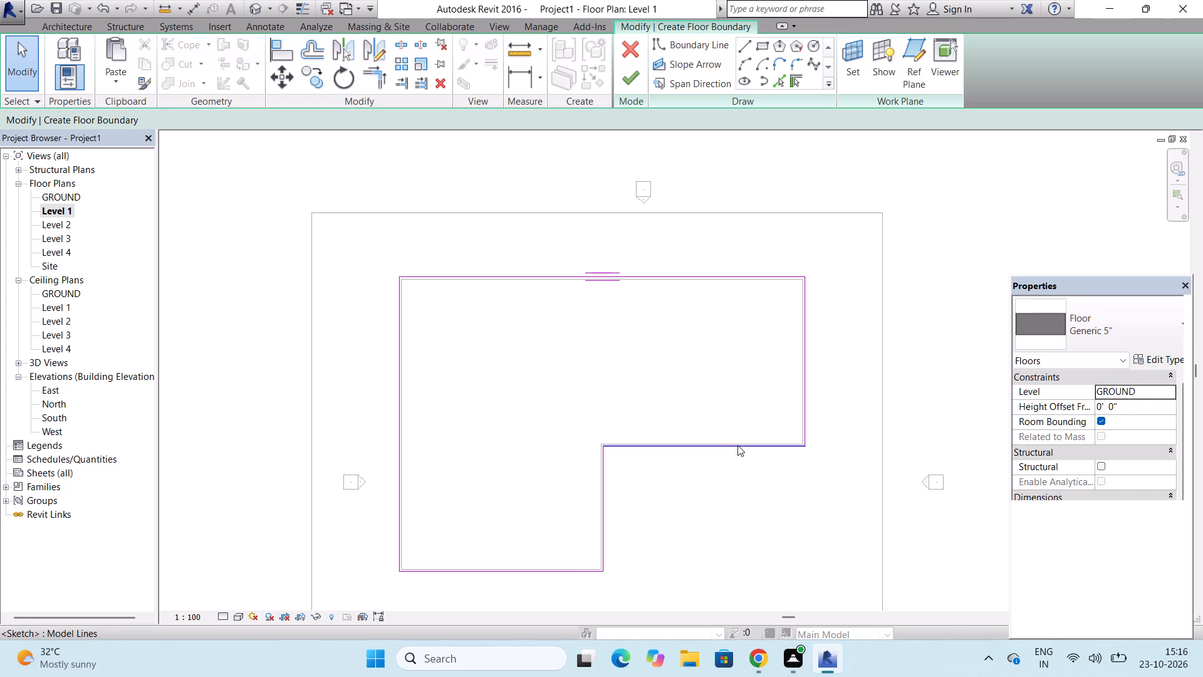
Move the floor boundary line along the notch's horizontal wall outward about 35' 8" to square off the L-shaped outline, and finish the floor.
left_click_drag(737, 445, 732, 545)
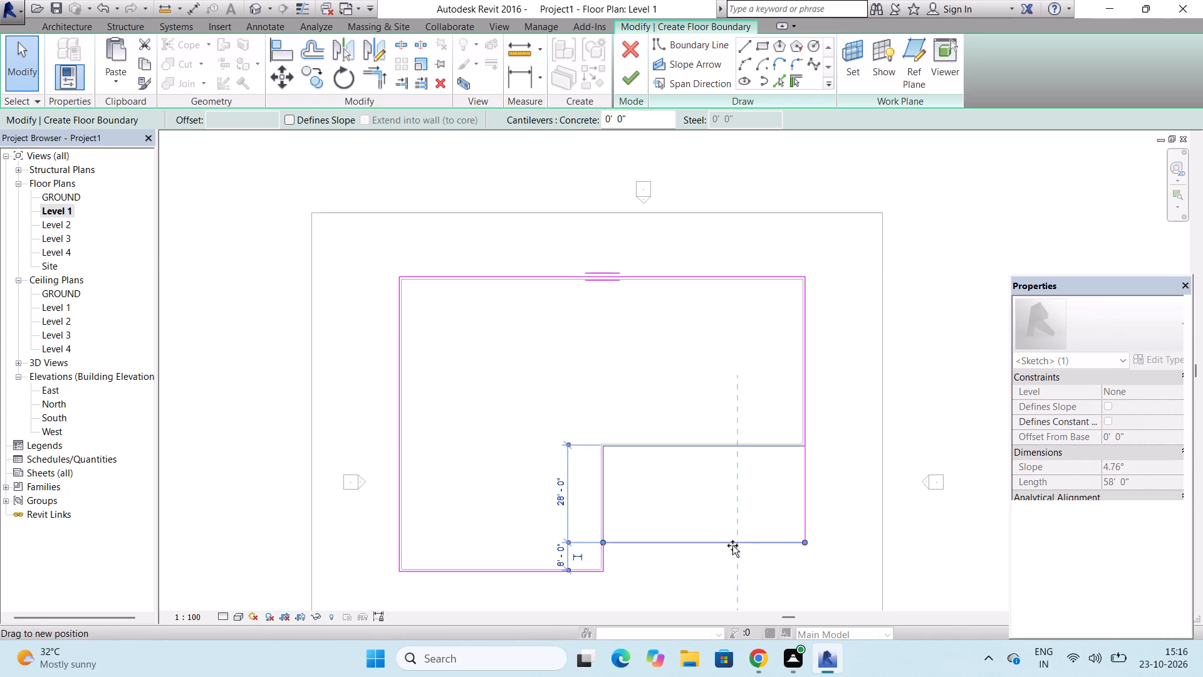
left_click_drag(732, 545, 727, 570)
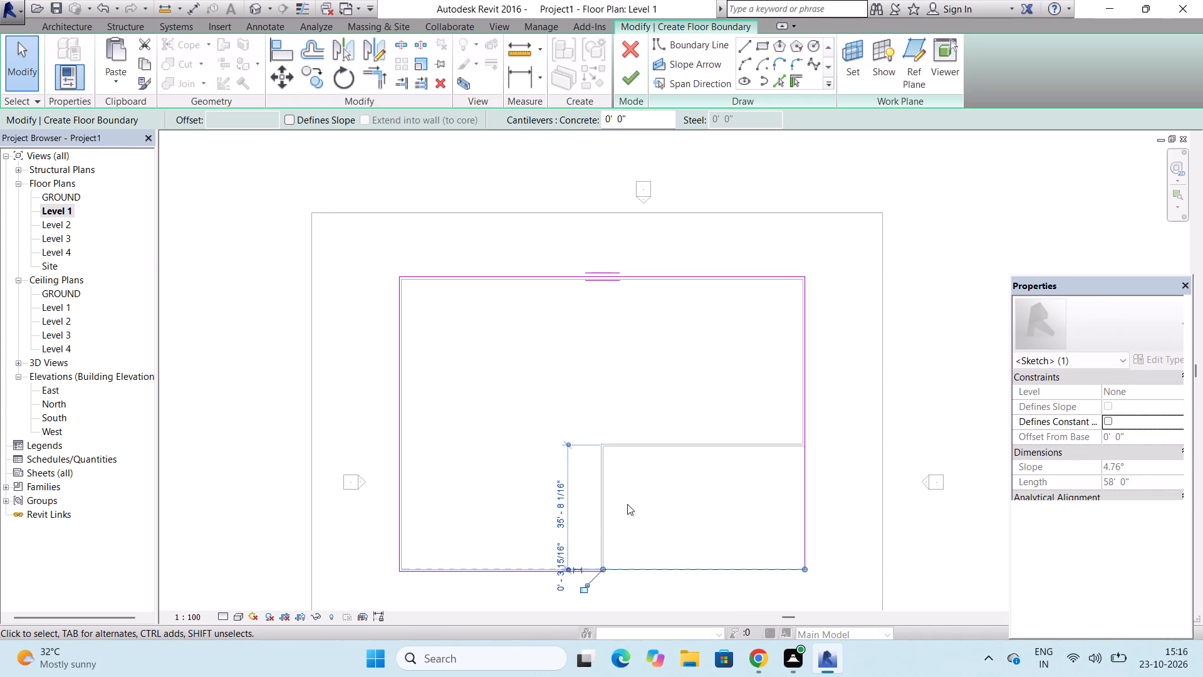
scroll(613, 509, "up", 2)
scroll(674, 492, "down", 2)
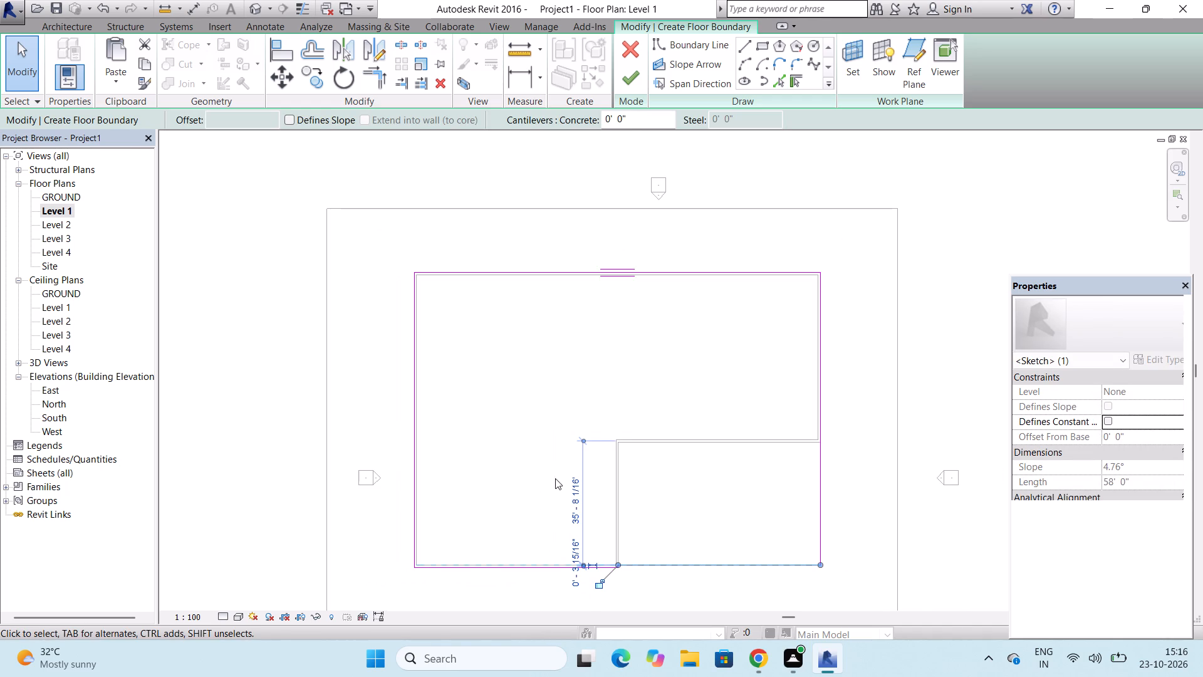
left_click(637, 70)
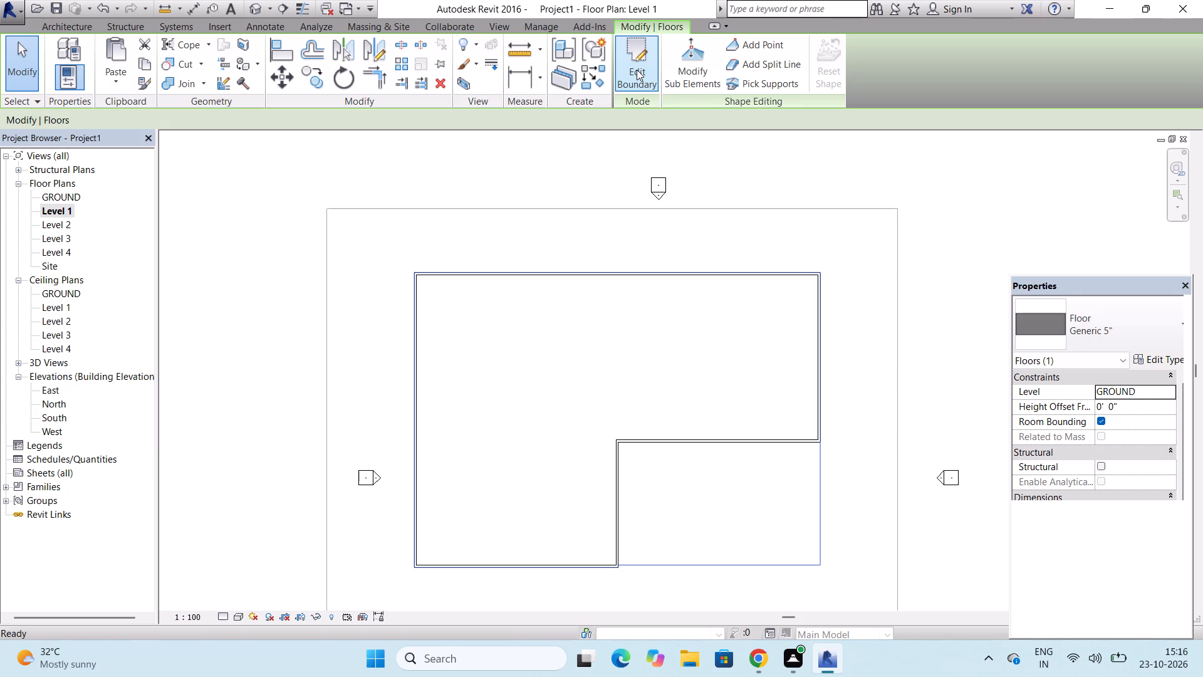
Inspect the new floor in the 3D view and in the North elevation.
left_click(259, 17)
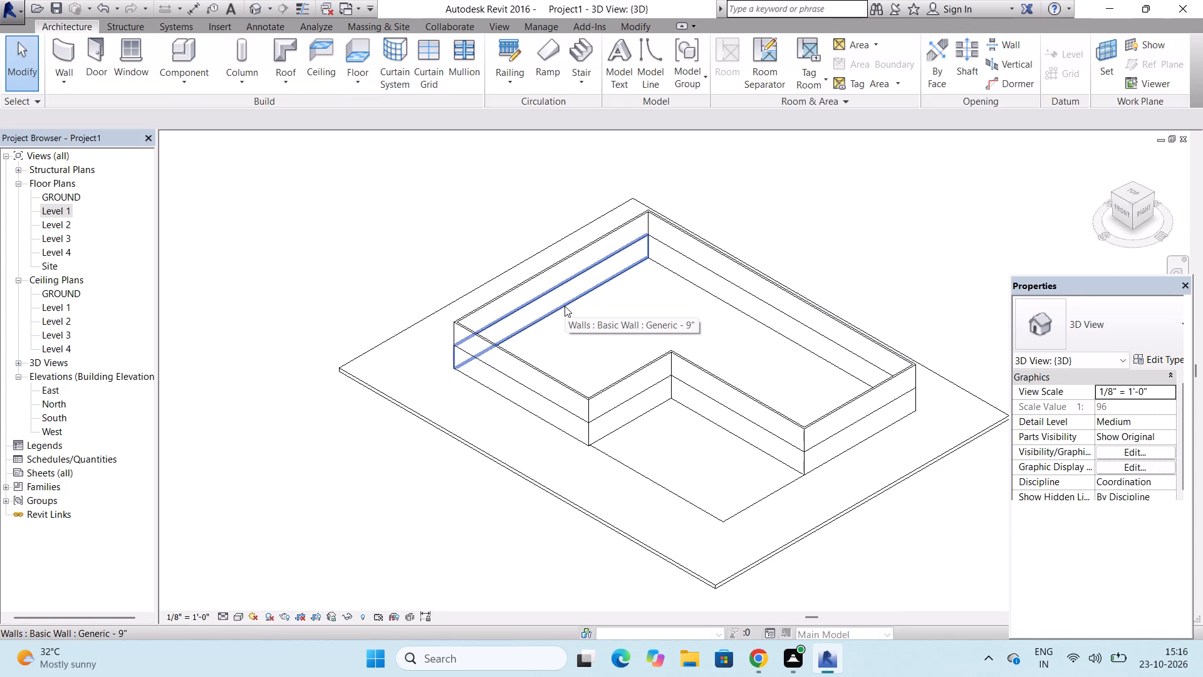
double_click(54, 405)
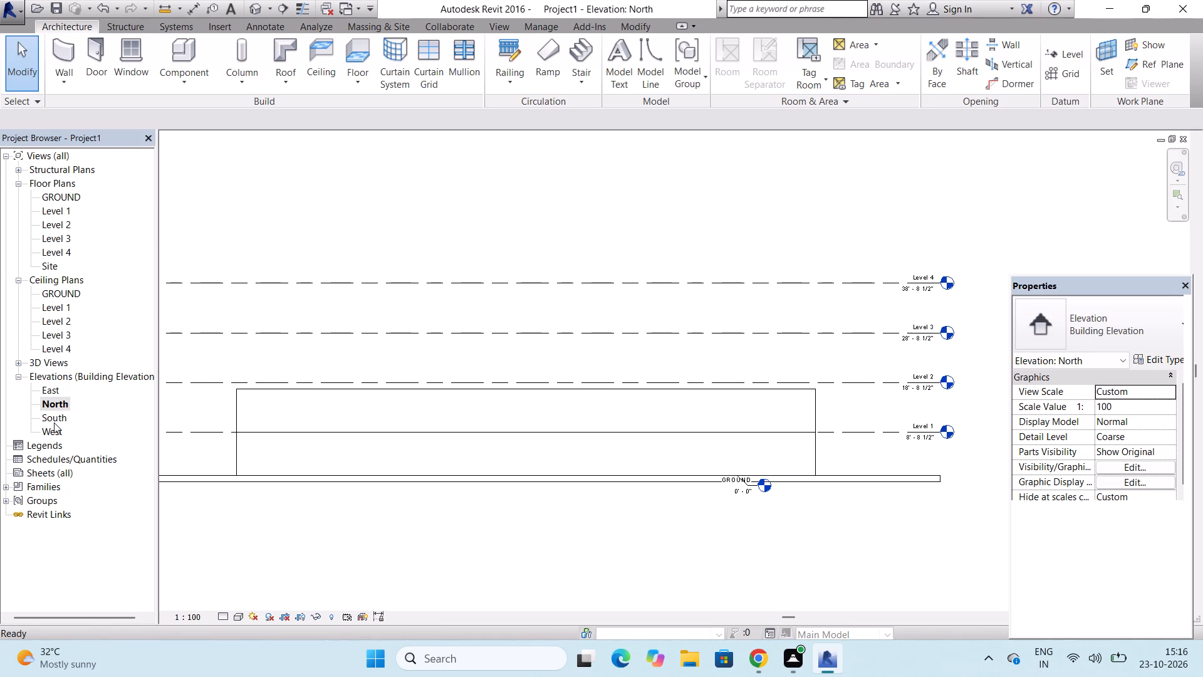
Inspect the walls and floor in the South elevation and the Level 1 plan, dismissing the dark pop-up window.
left_click(54, 422)
left_click(54, 422)
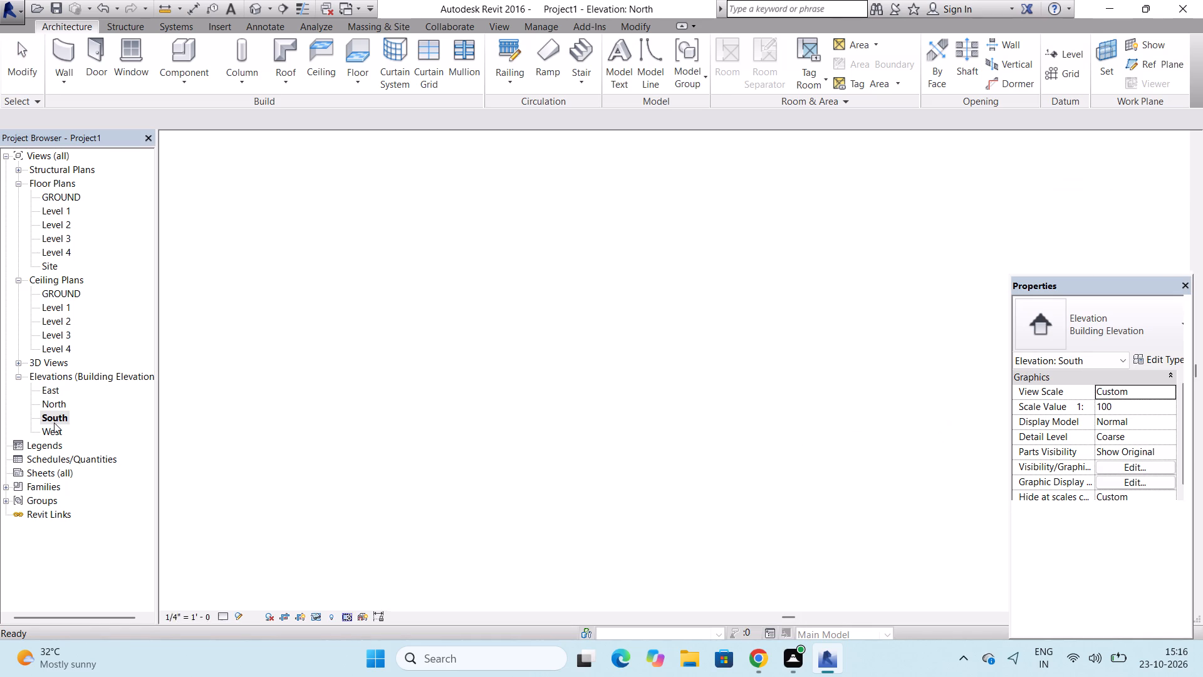
scroll(54, 422, "down", 5)
scroll(127, 468, "down", 3)
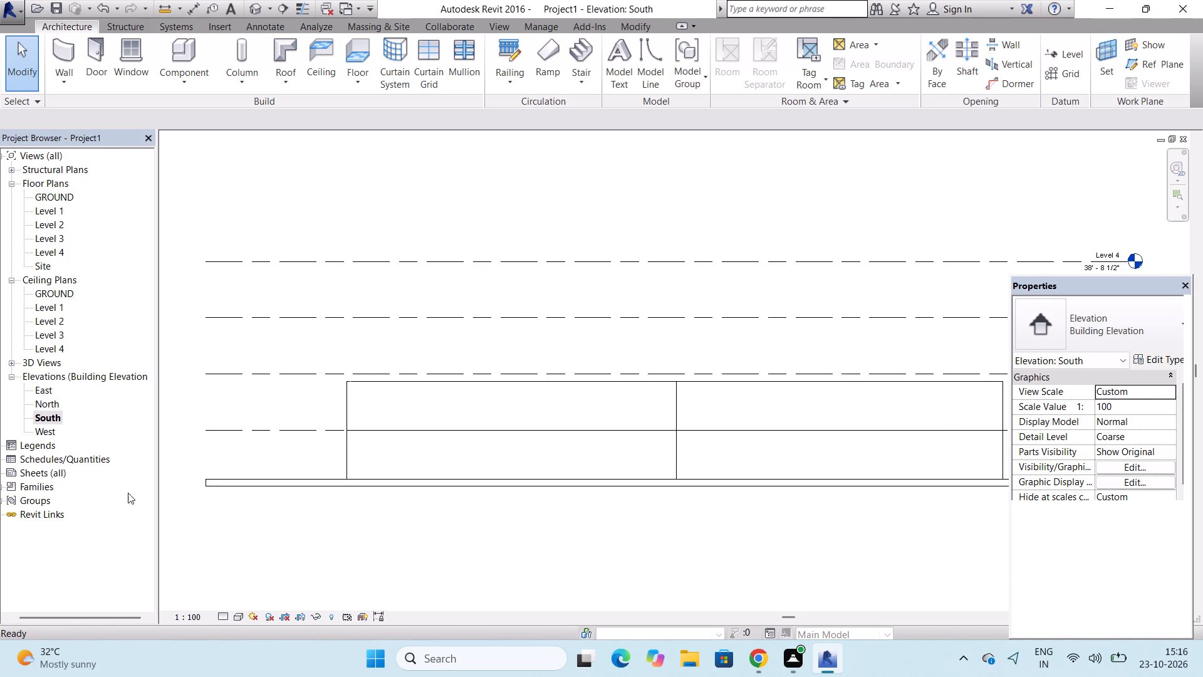
scroll(556, 515, "down", 4)
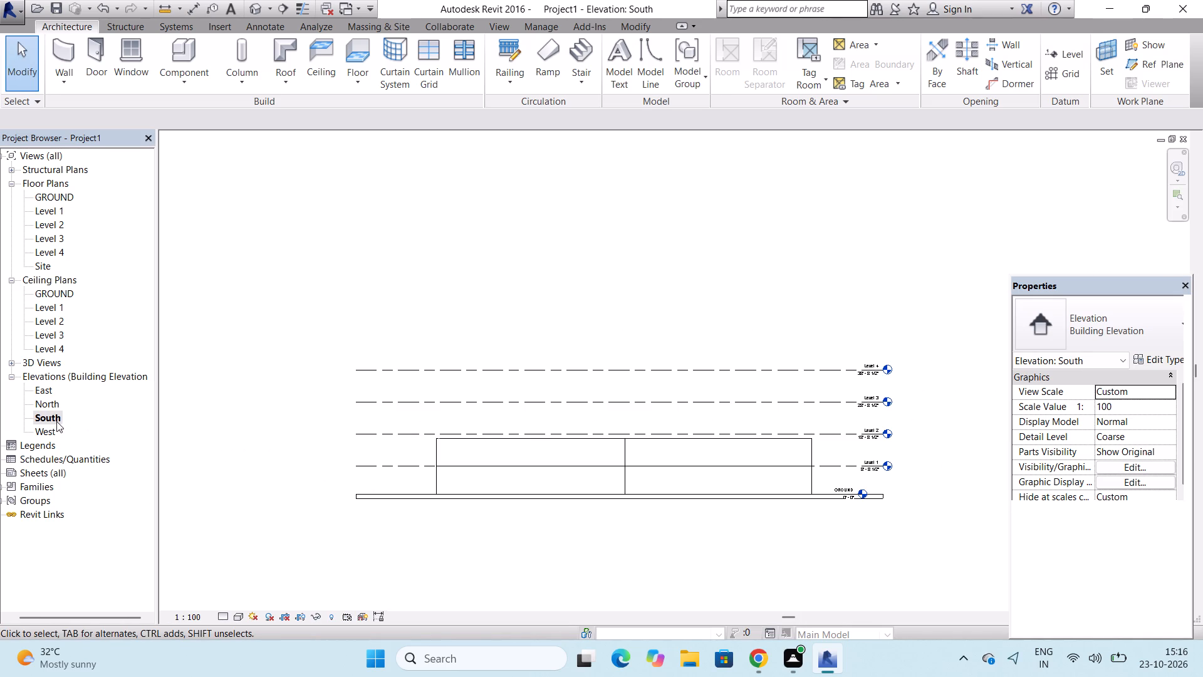
double_click(56, 421)
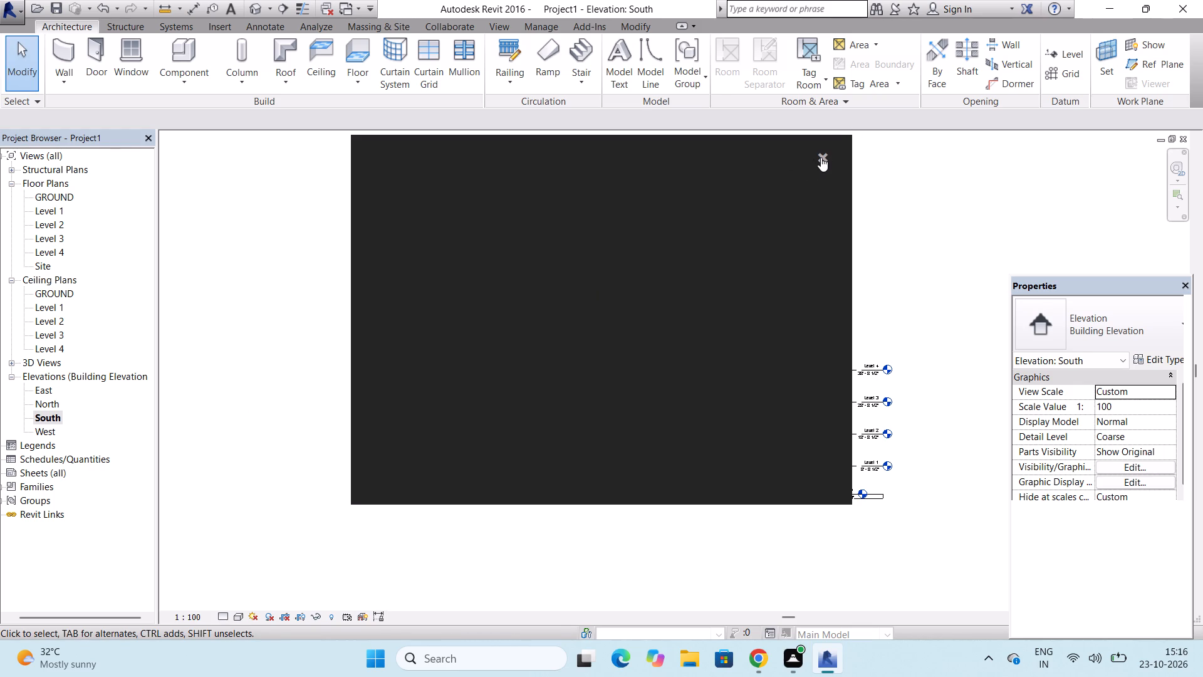
left_click(821, 157)
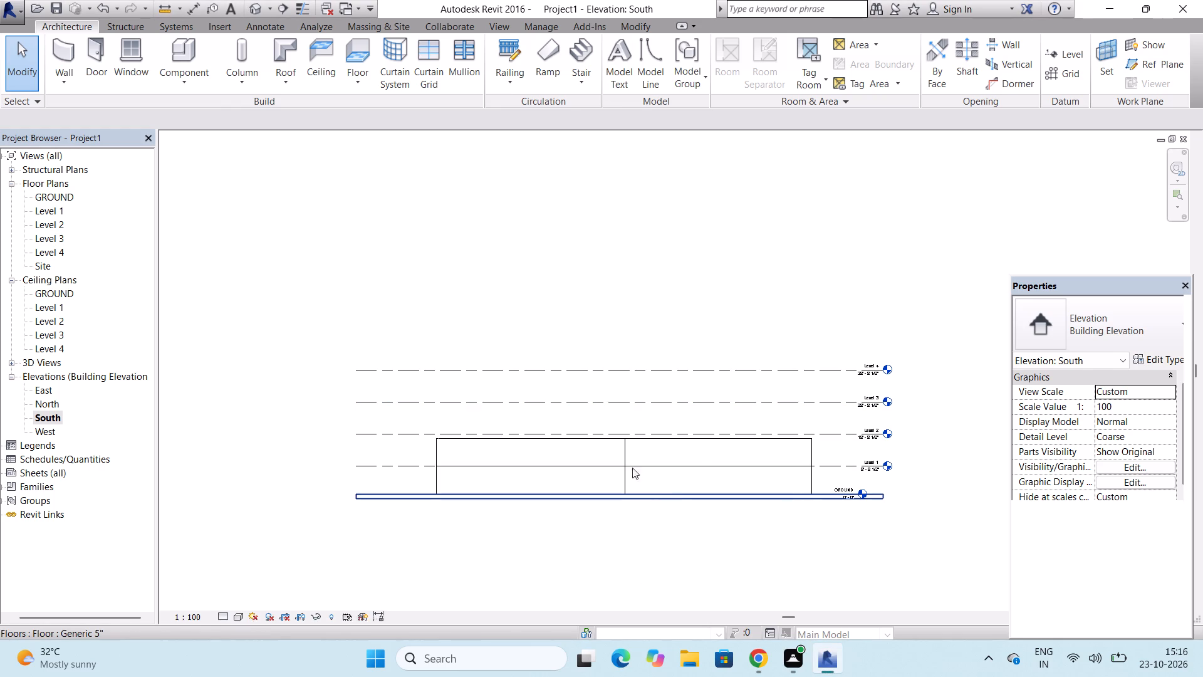
left_click(58, 214)
left_click(58, 214)
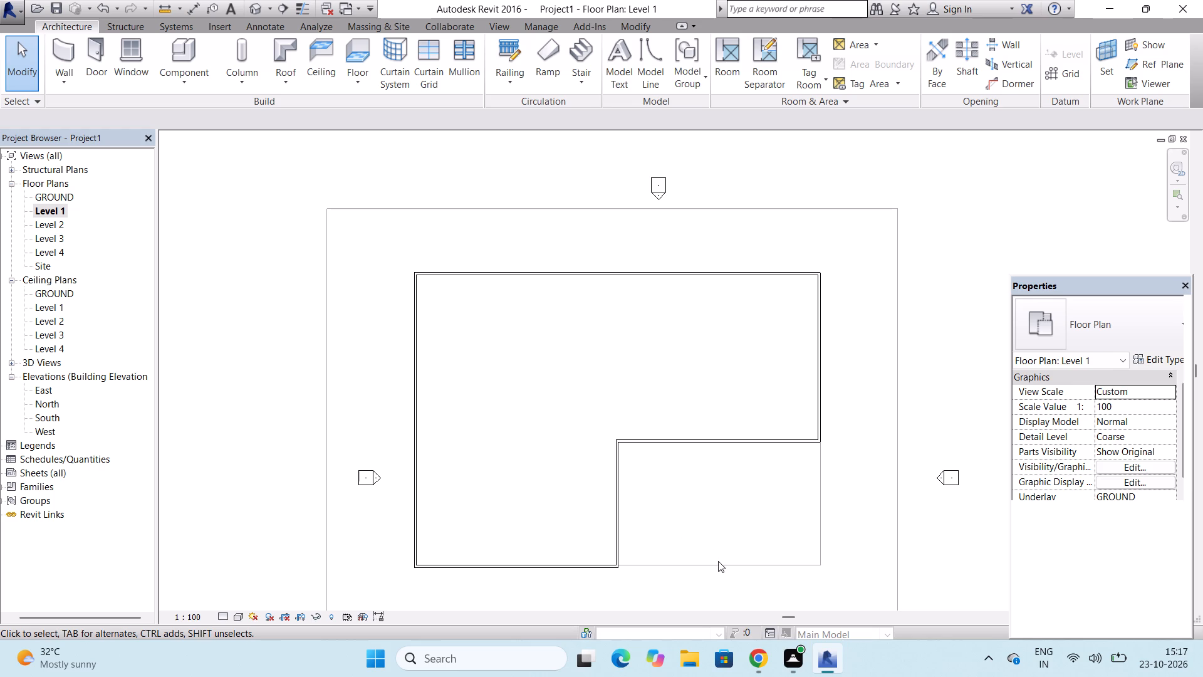
double_click(718, 564)
Copy the Generic 5" floor from the GROUND plan and paste it aligned to Level 1.
left_click(61, 197)
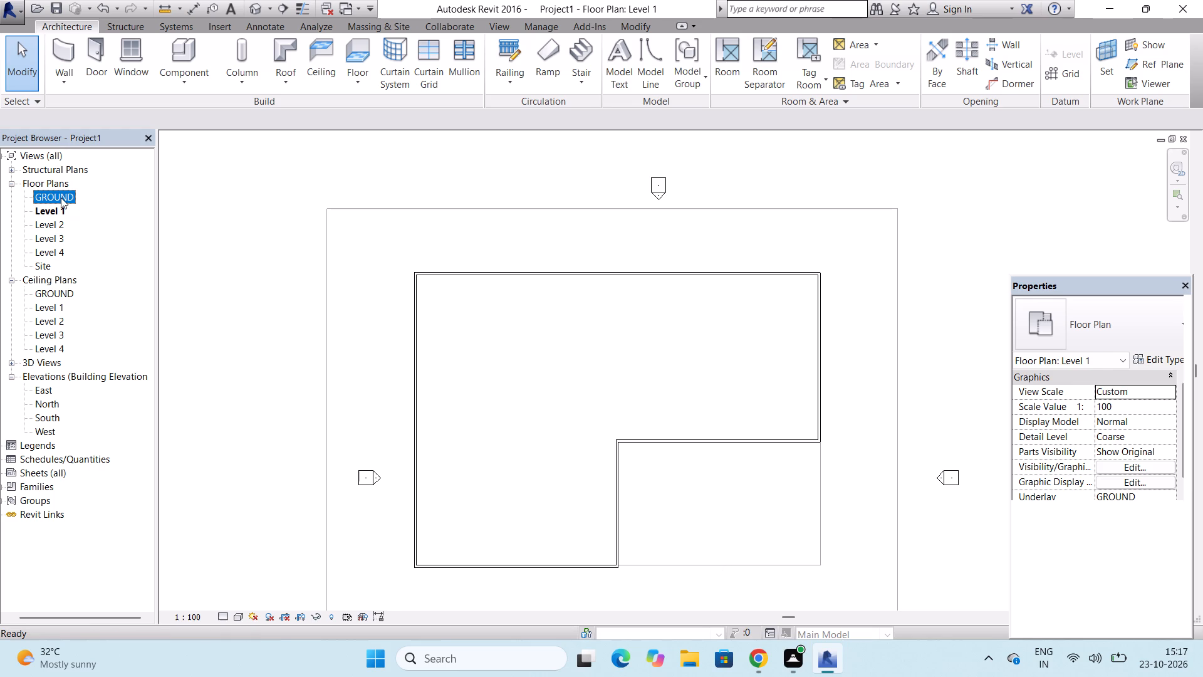
left_click(61, 197)
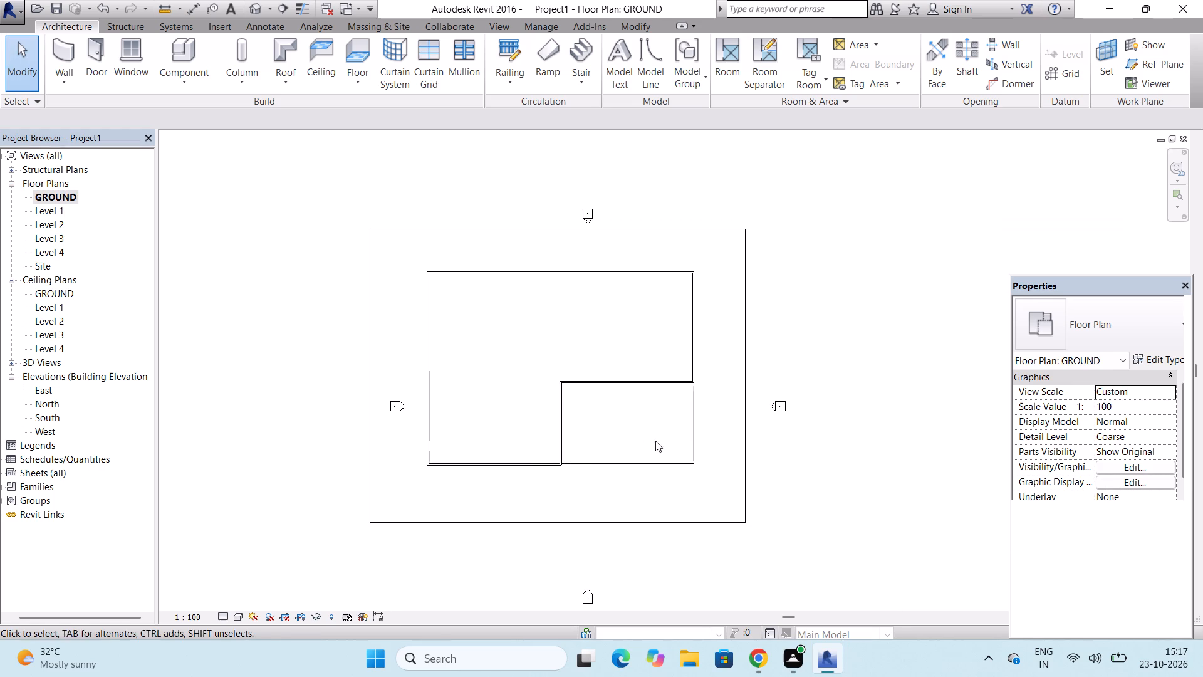
left_click(669, 457)
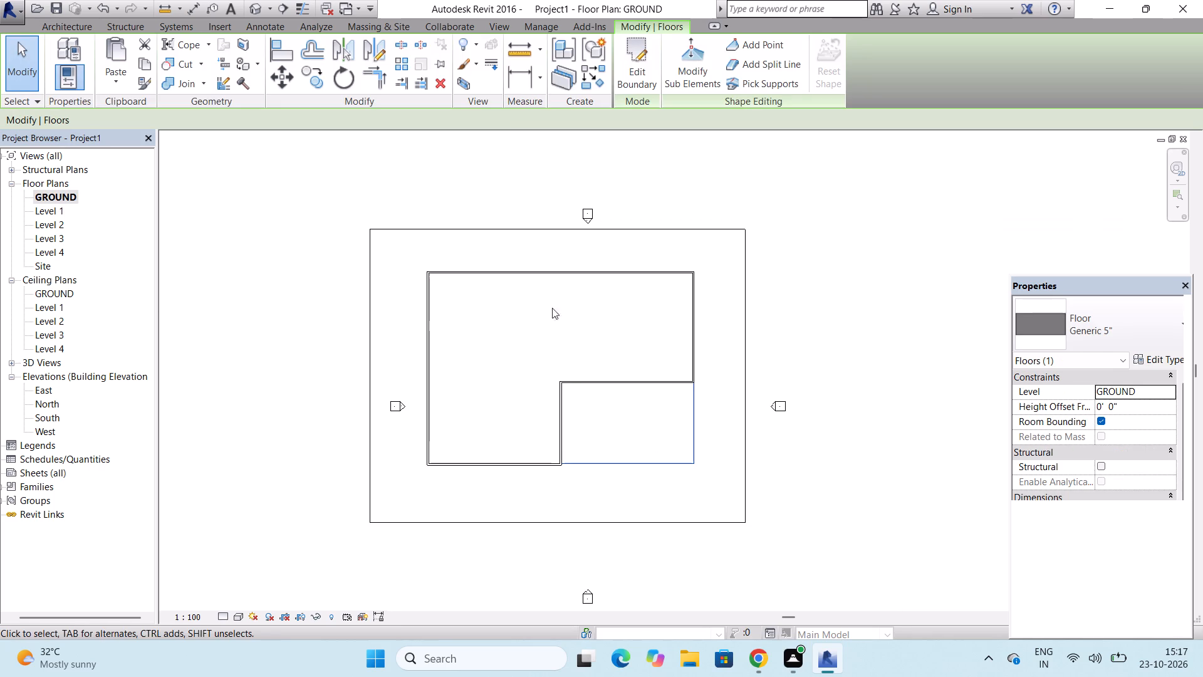
left_click(147, 69)
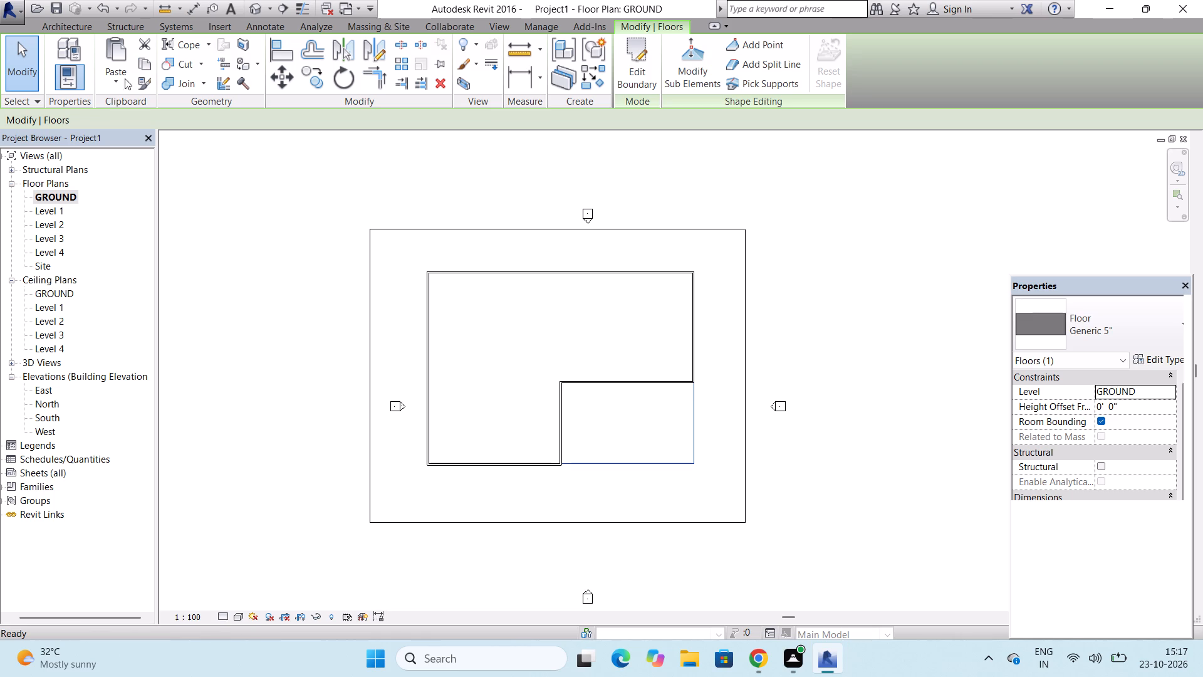
left_click(110, 80)
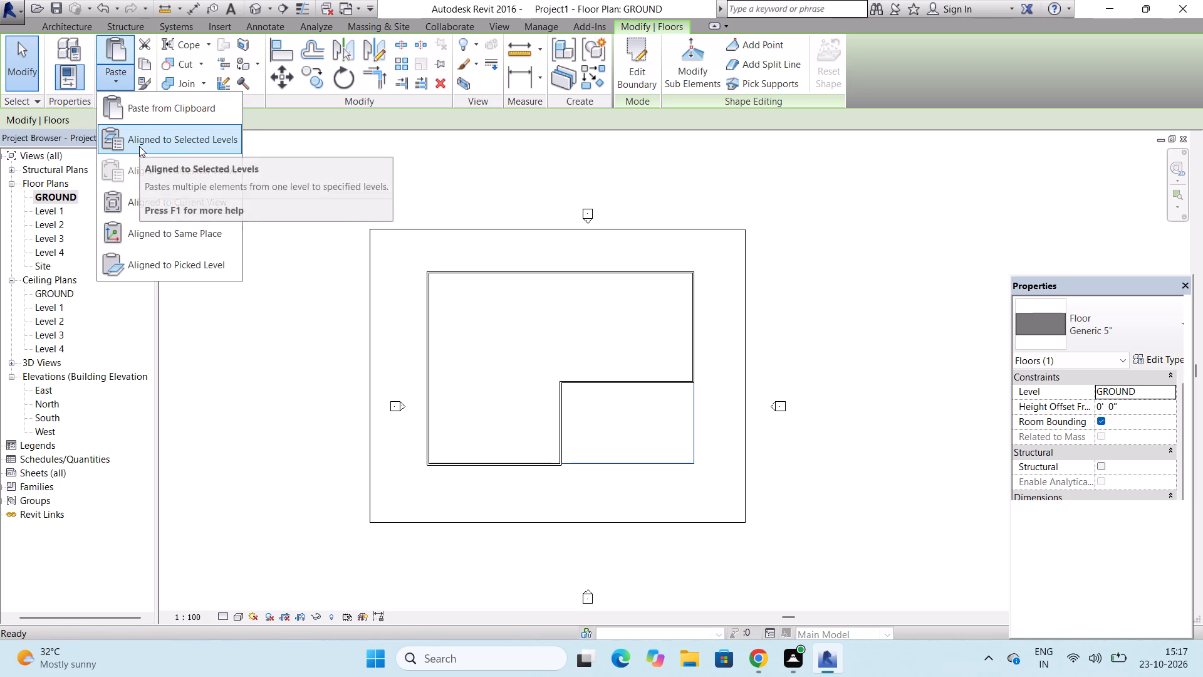
left_click(139, 146)
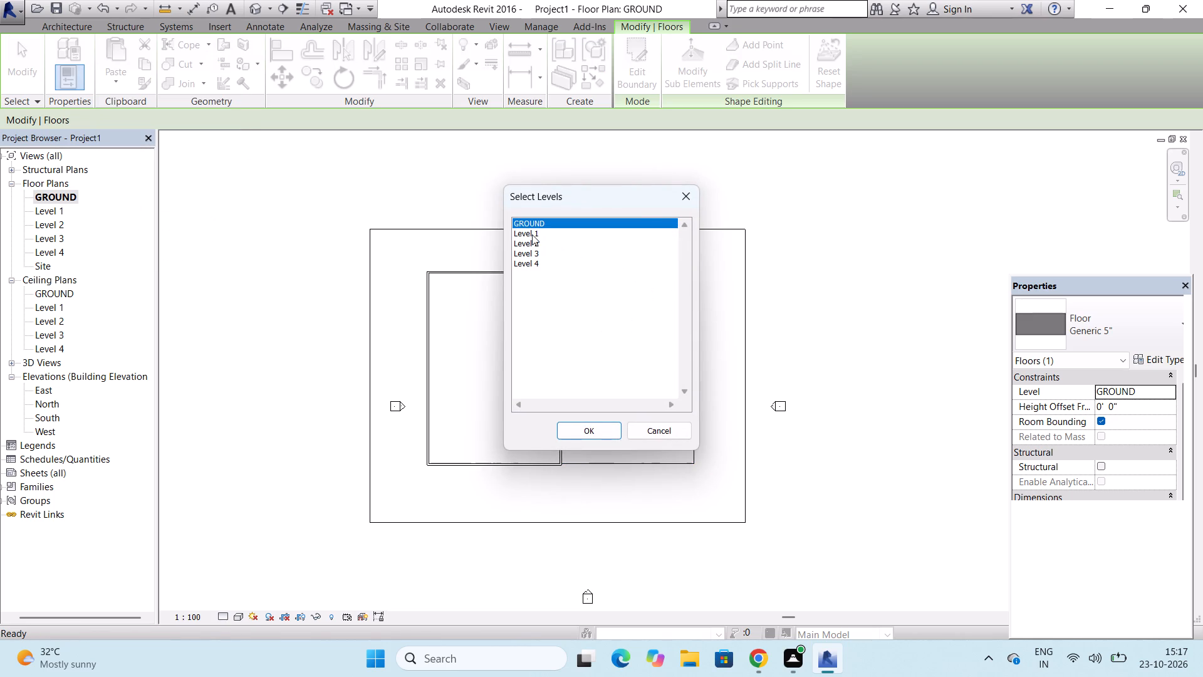
left_click(532, 234)
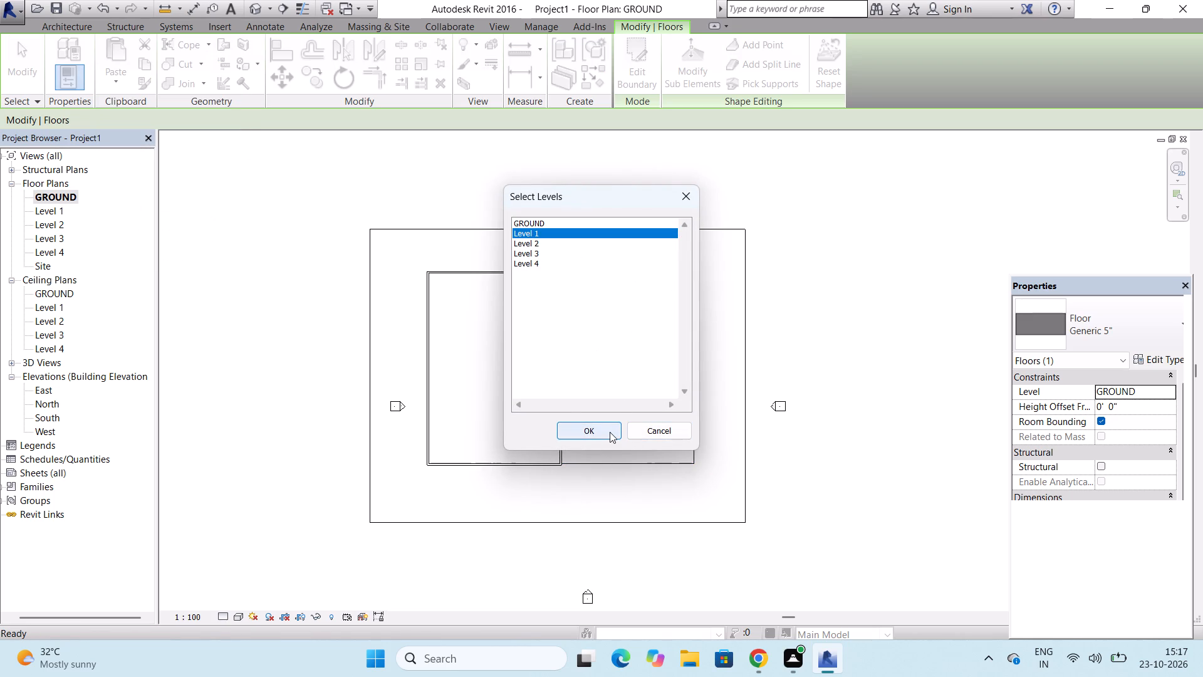
left_click(610, 432)
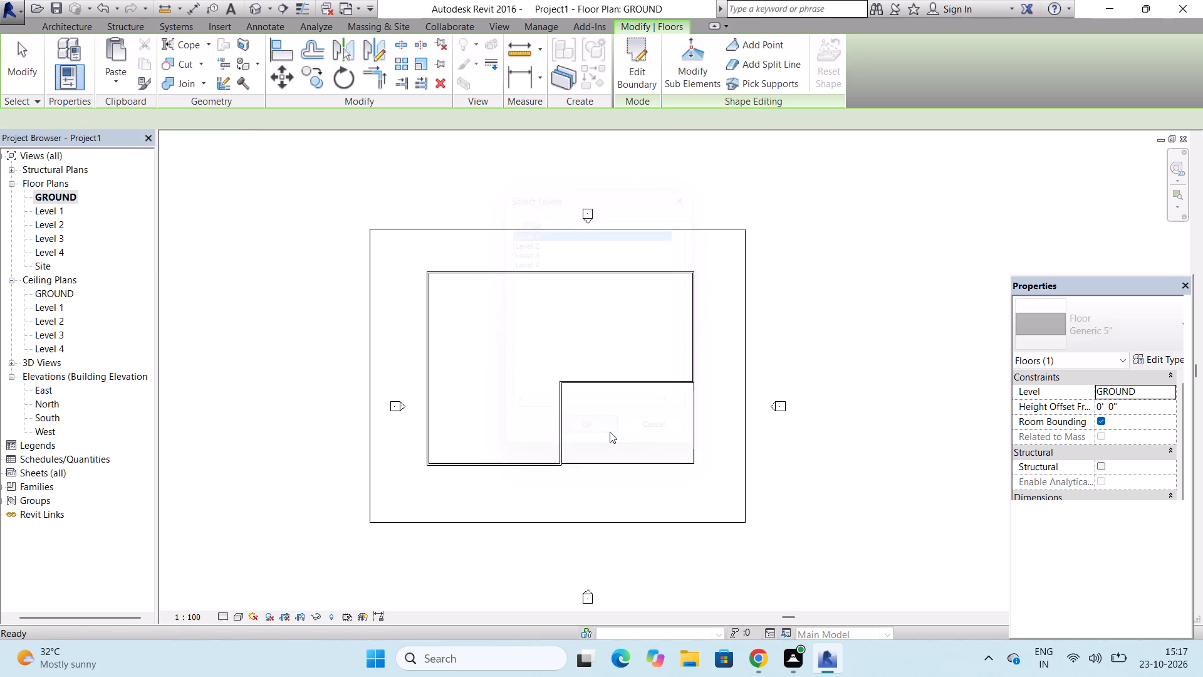
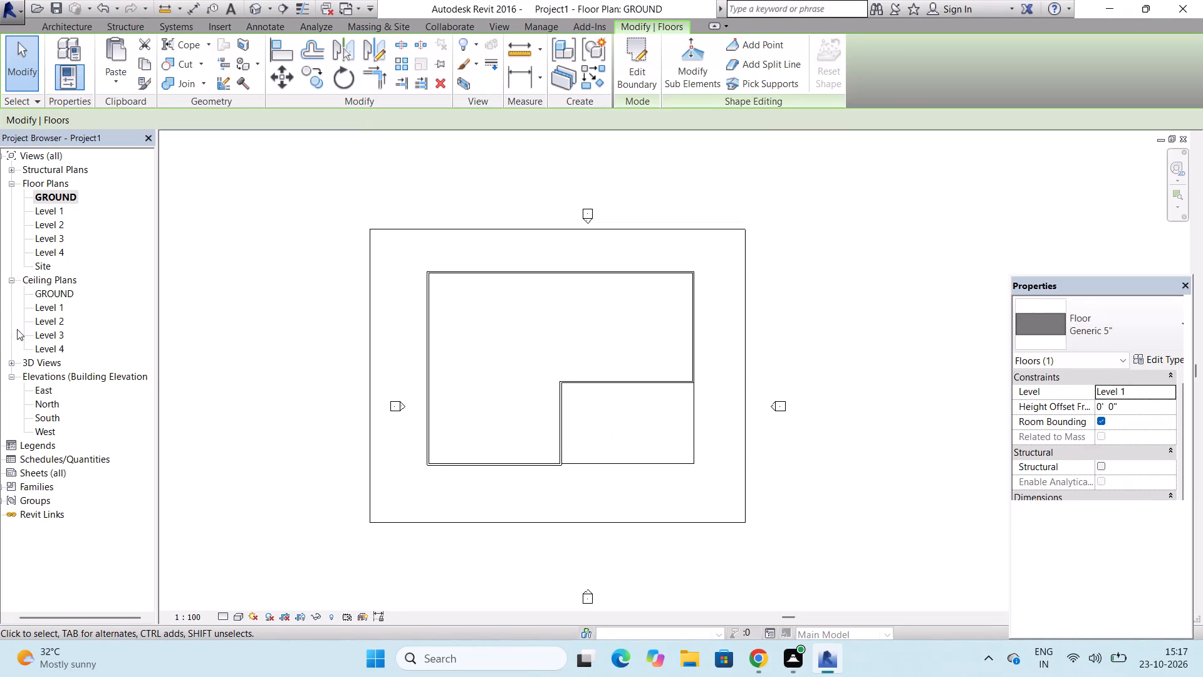
Delete the Generic 5" floor selected at the notch corner in the GROUND plan.
left_click(697, 459)
key("Delete")
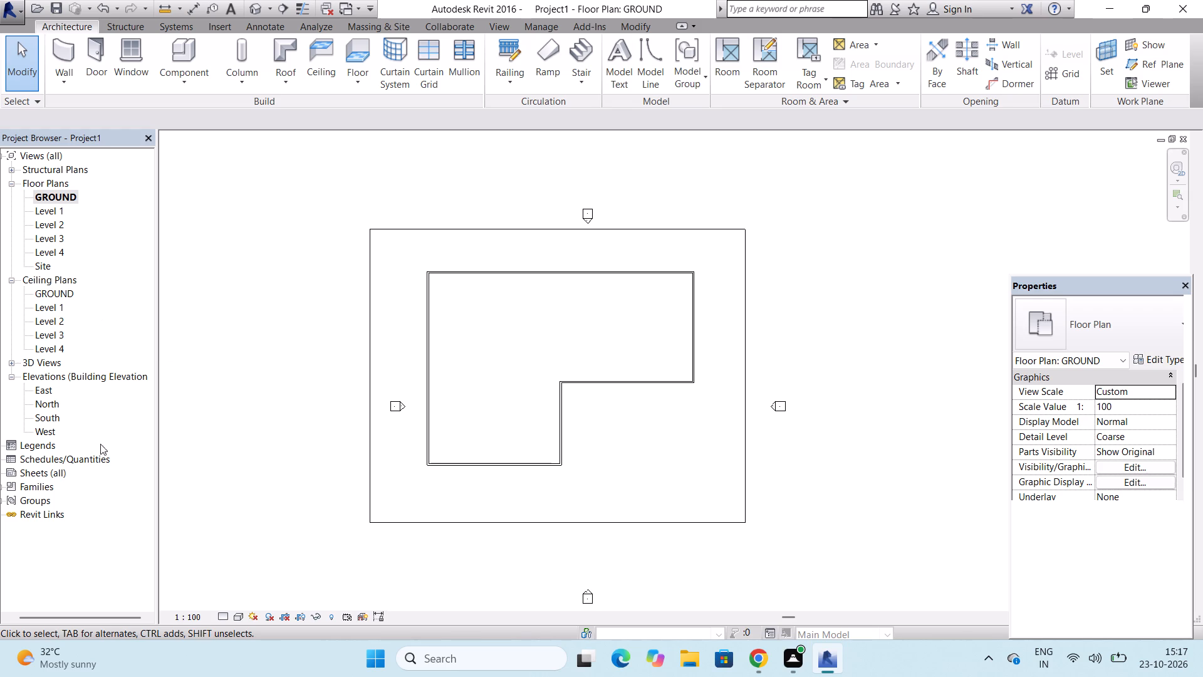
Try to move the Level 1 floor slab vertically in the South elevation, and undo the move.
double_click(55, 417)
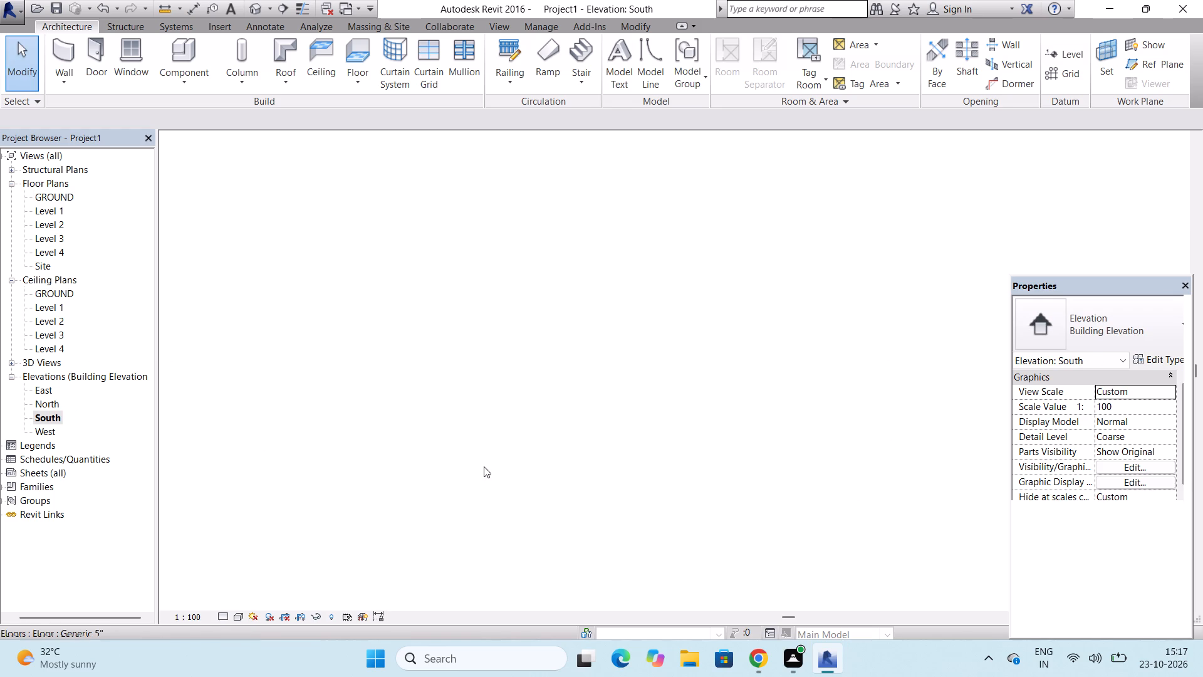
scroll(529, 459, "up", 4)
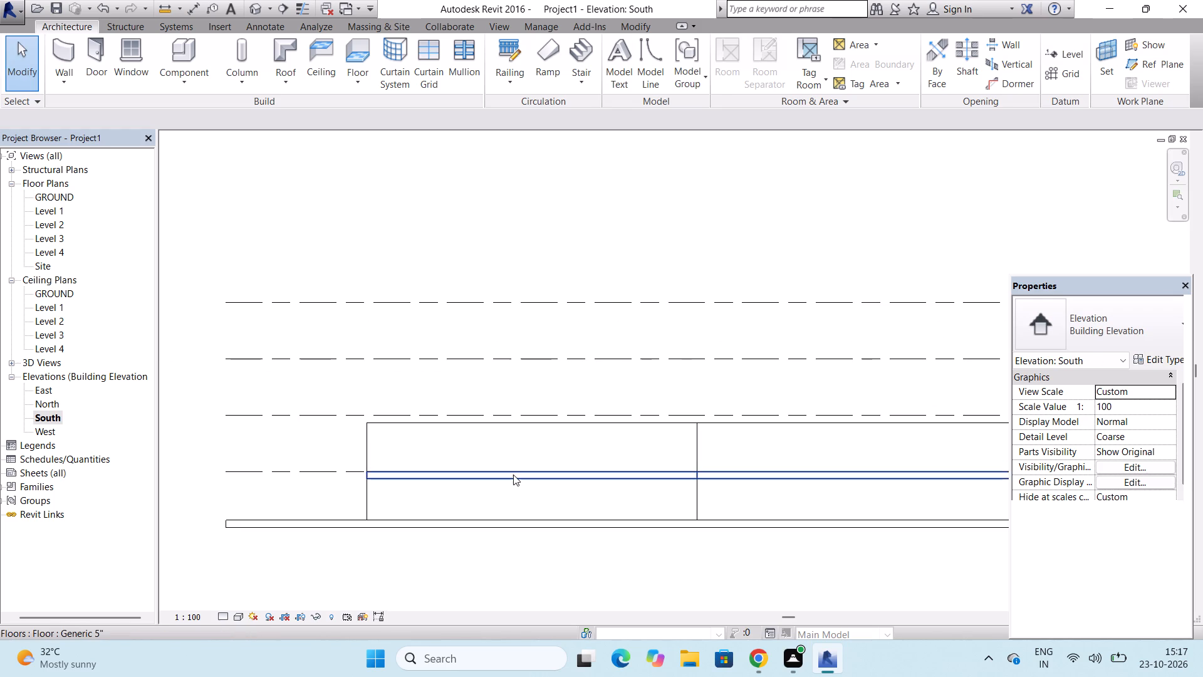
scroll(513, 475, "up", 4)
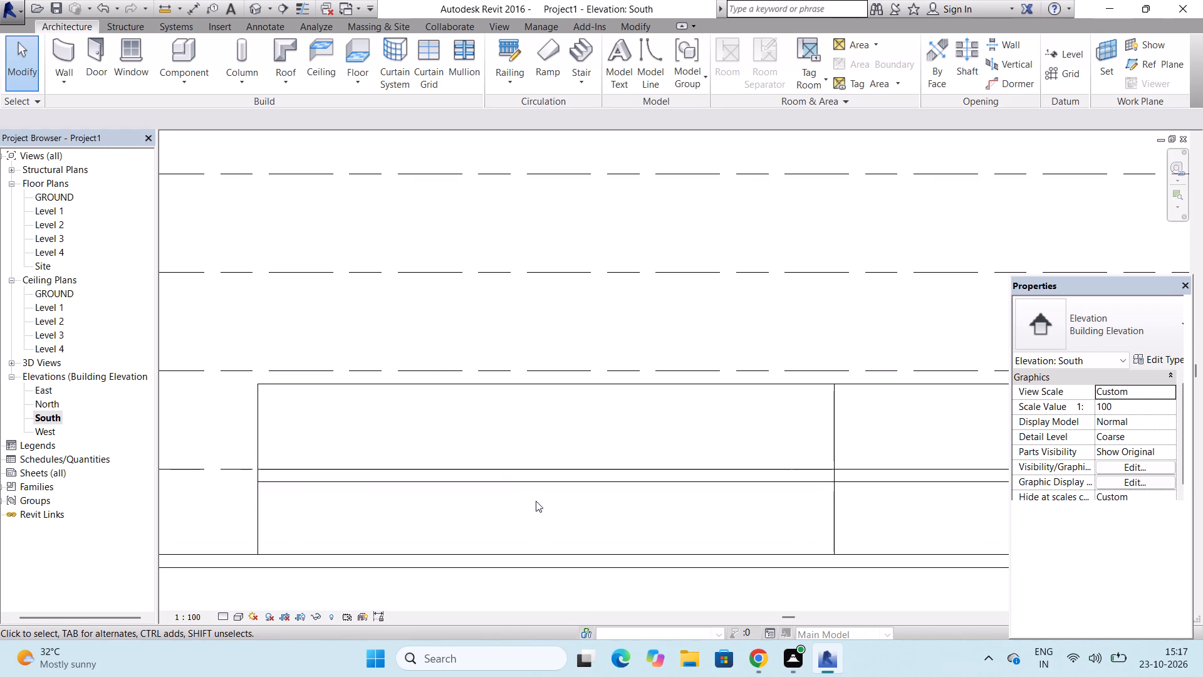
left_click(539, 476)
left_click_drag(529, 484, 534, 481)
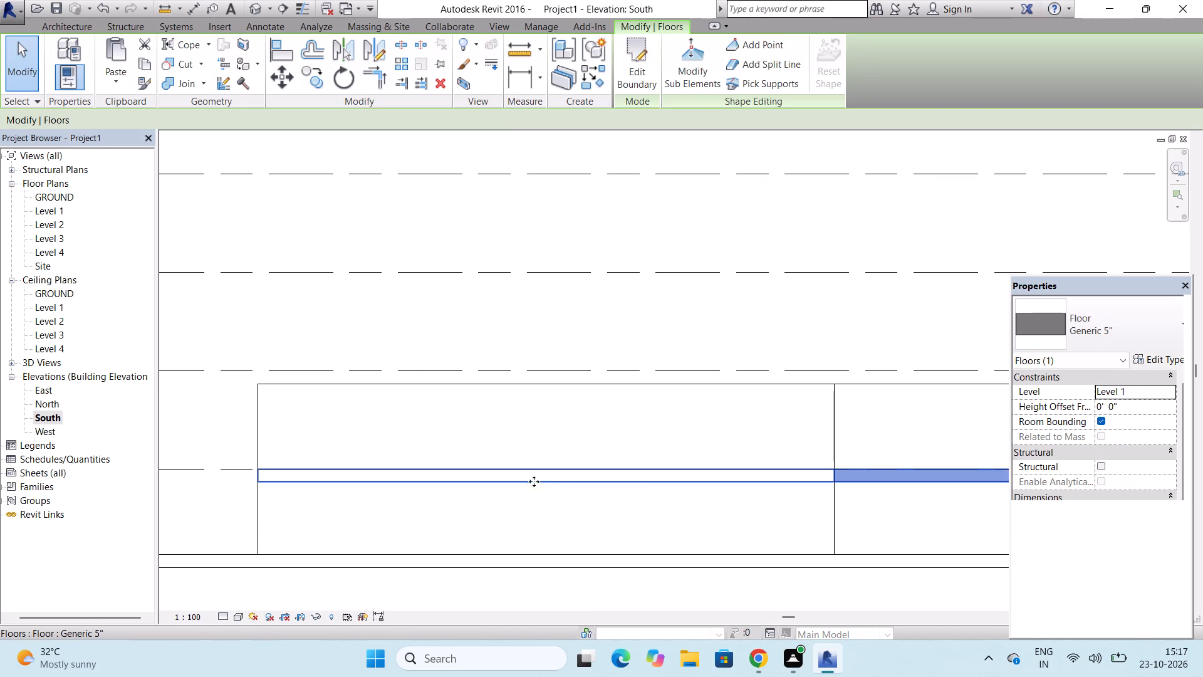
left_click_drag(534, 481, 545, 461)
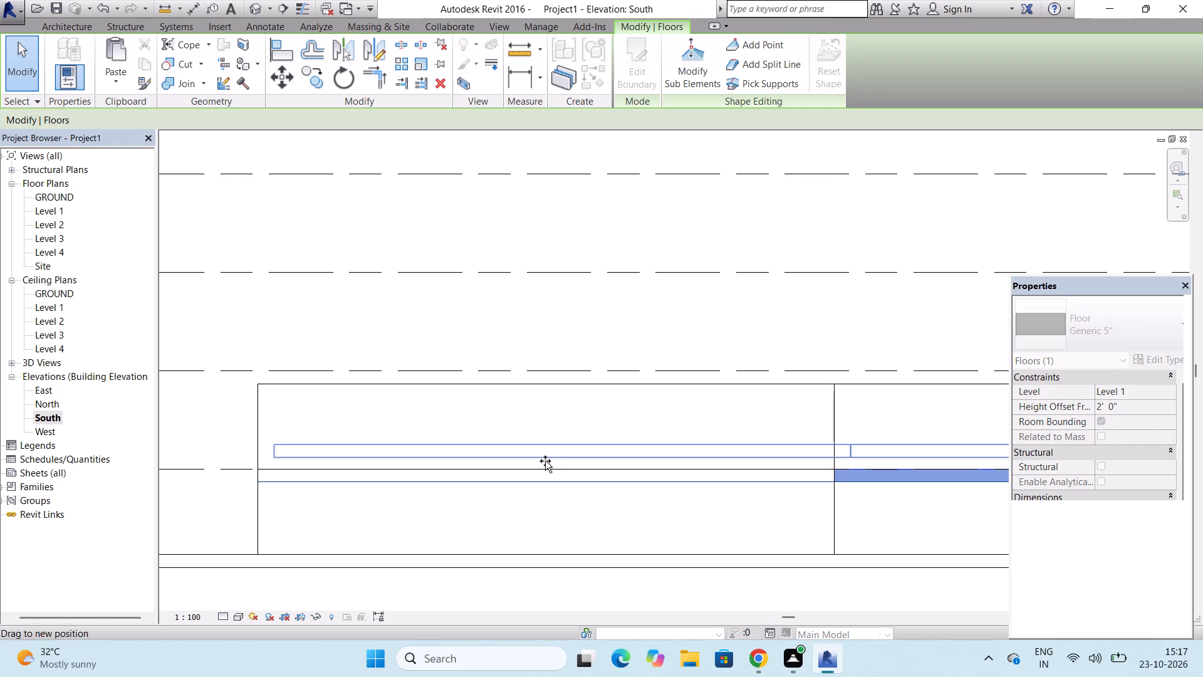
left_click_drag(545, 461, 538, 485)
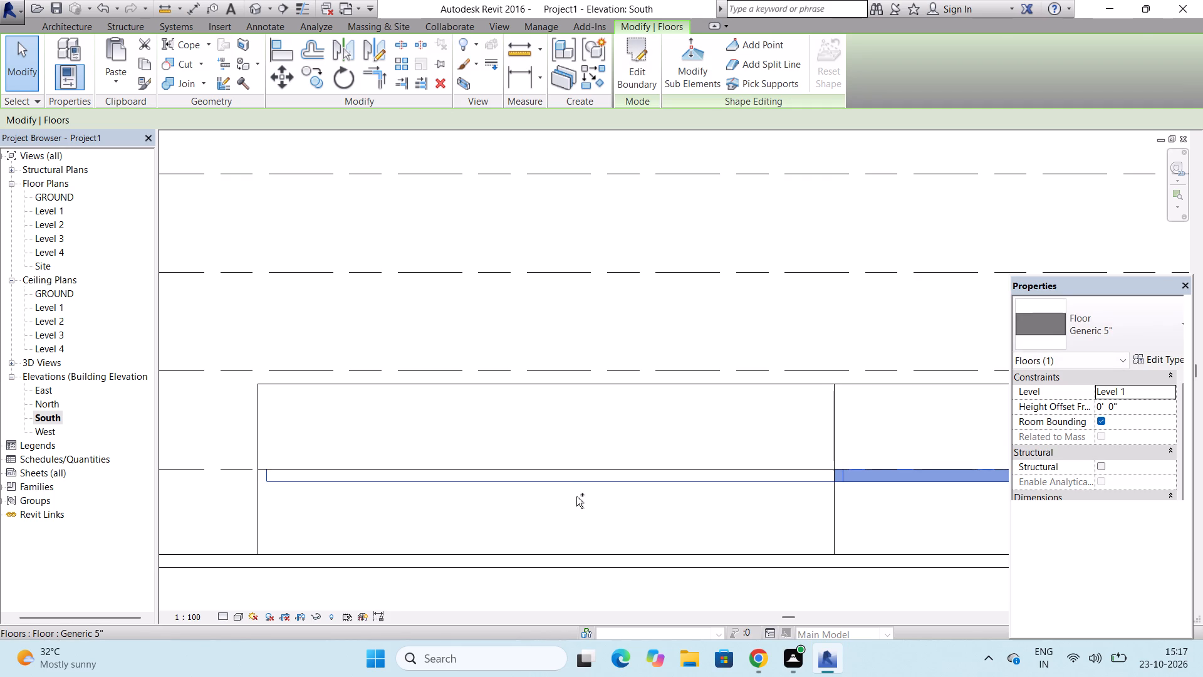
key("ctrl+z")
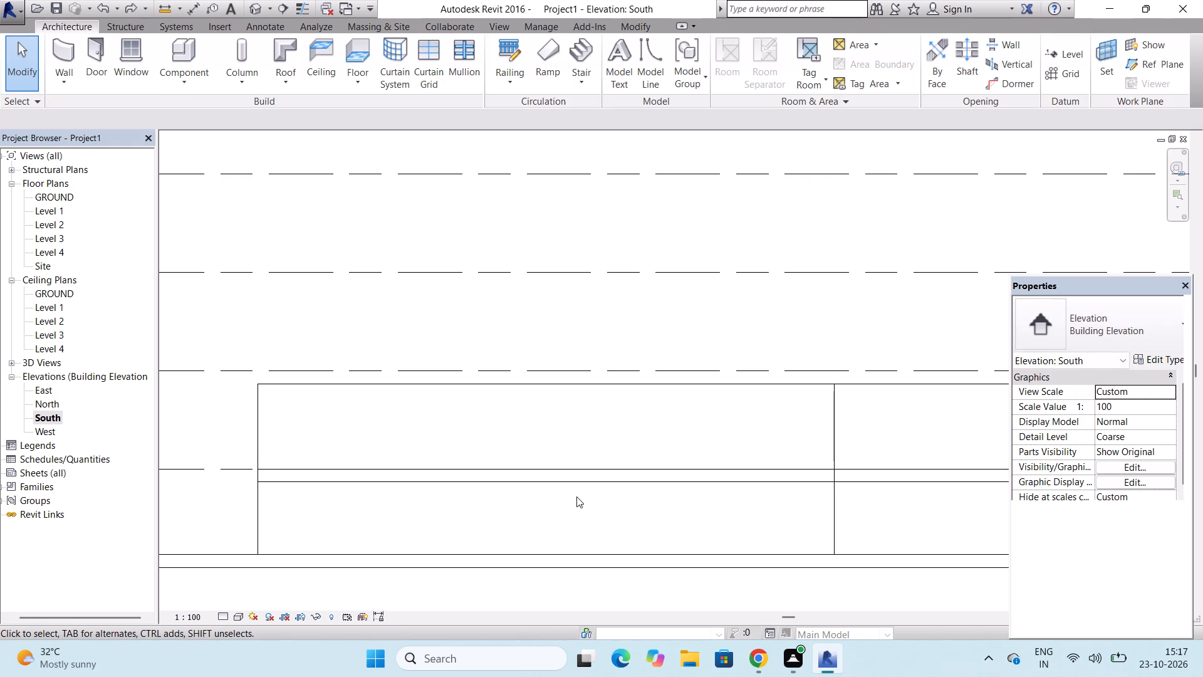
In the Level 1 plan, move the short east wall inward 12', to 46' from the notch's vertical wall.
scroll(622, 488, "down", 10)
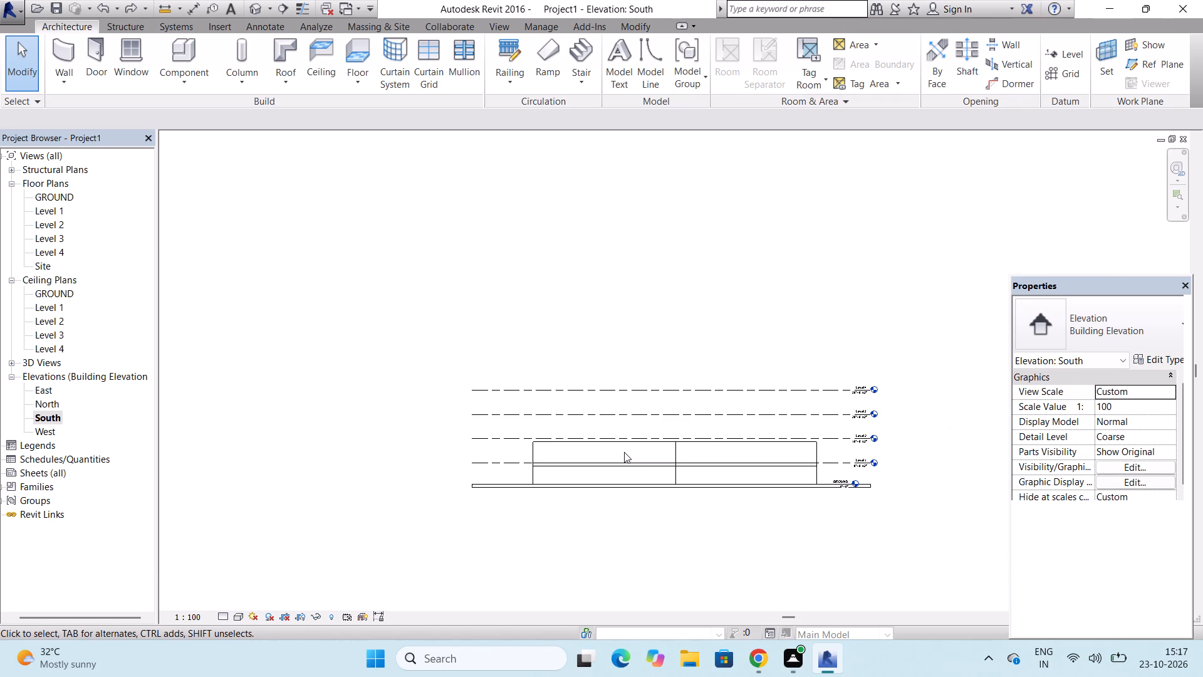
left_click(259, 4)
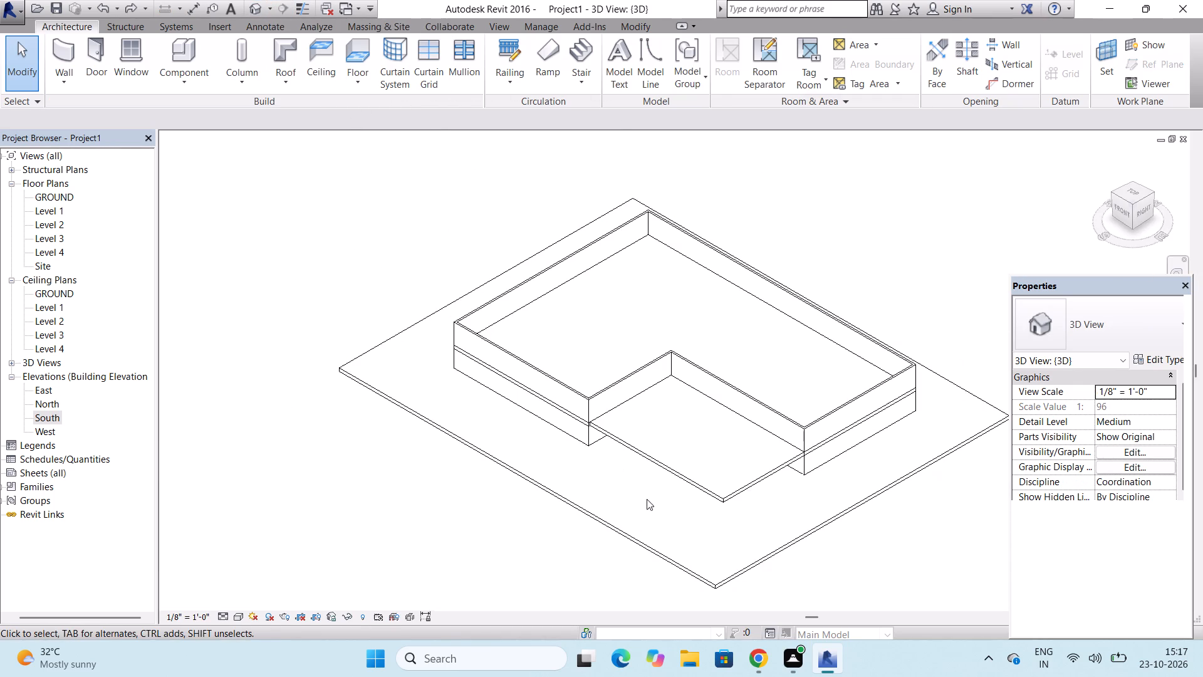
scroll(655, 493, "up", 4)
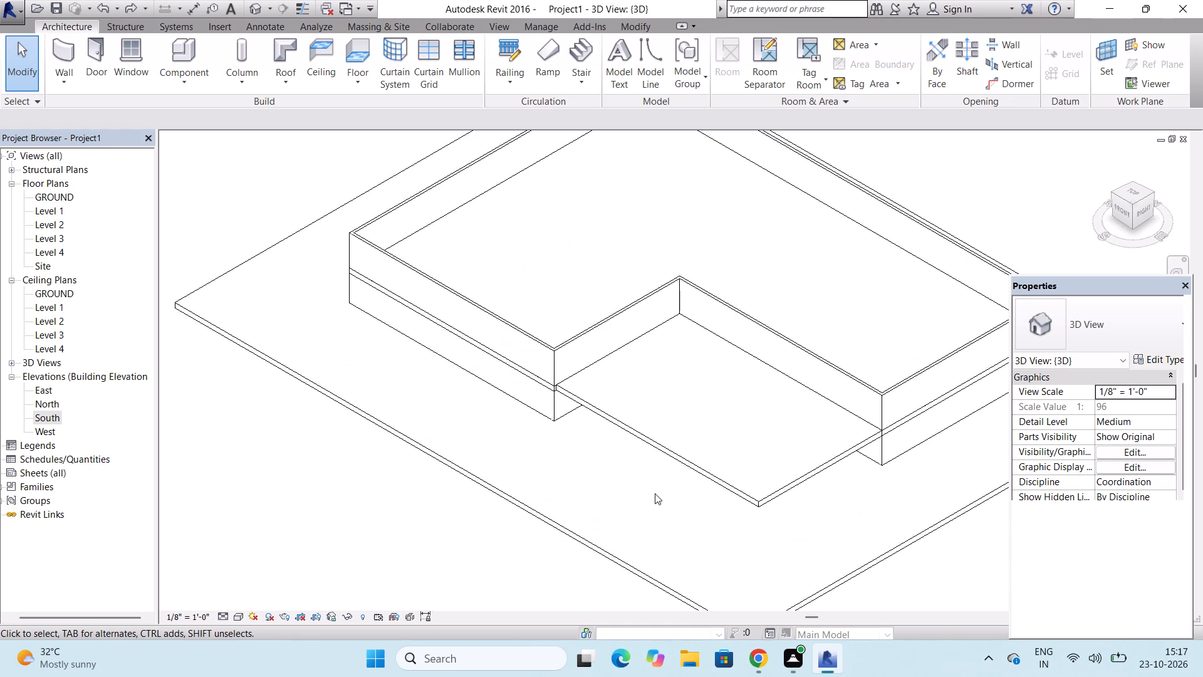
scroll(662, 494, "down", 2)
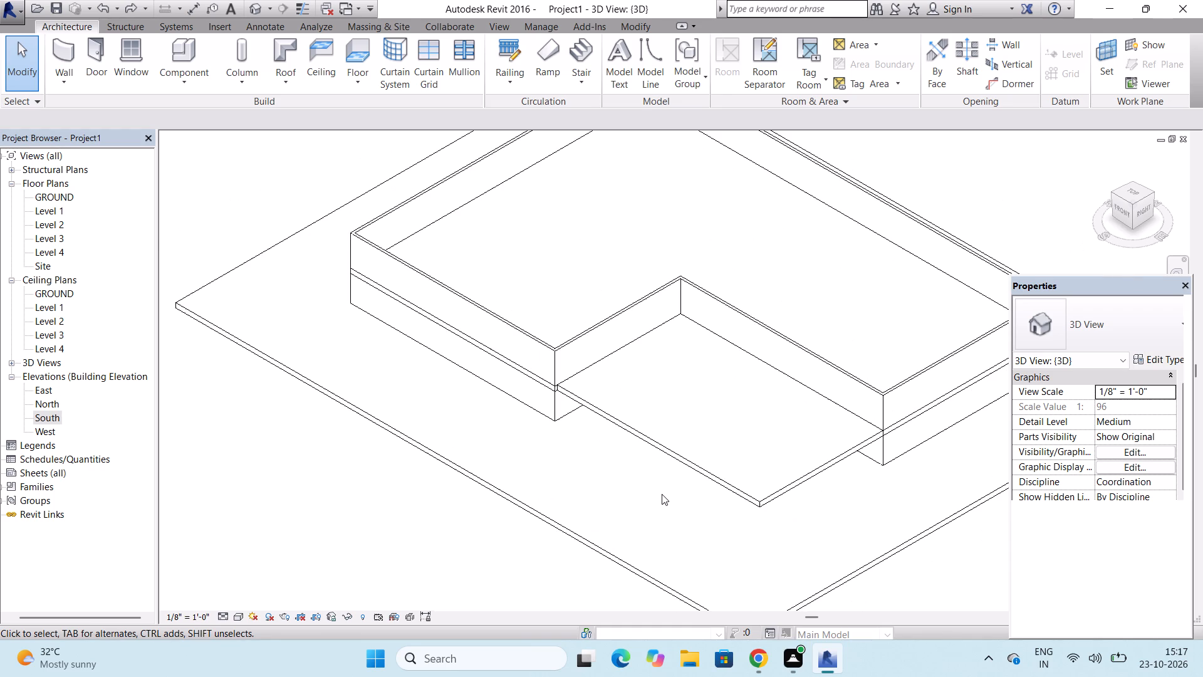
scroll(662, 494, "down", 1)
scroll(846, 398, "up", 2)
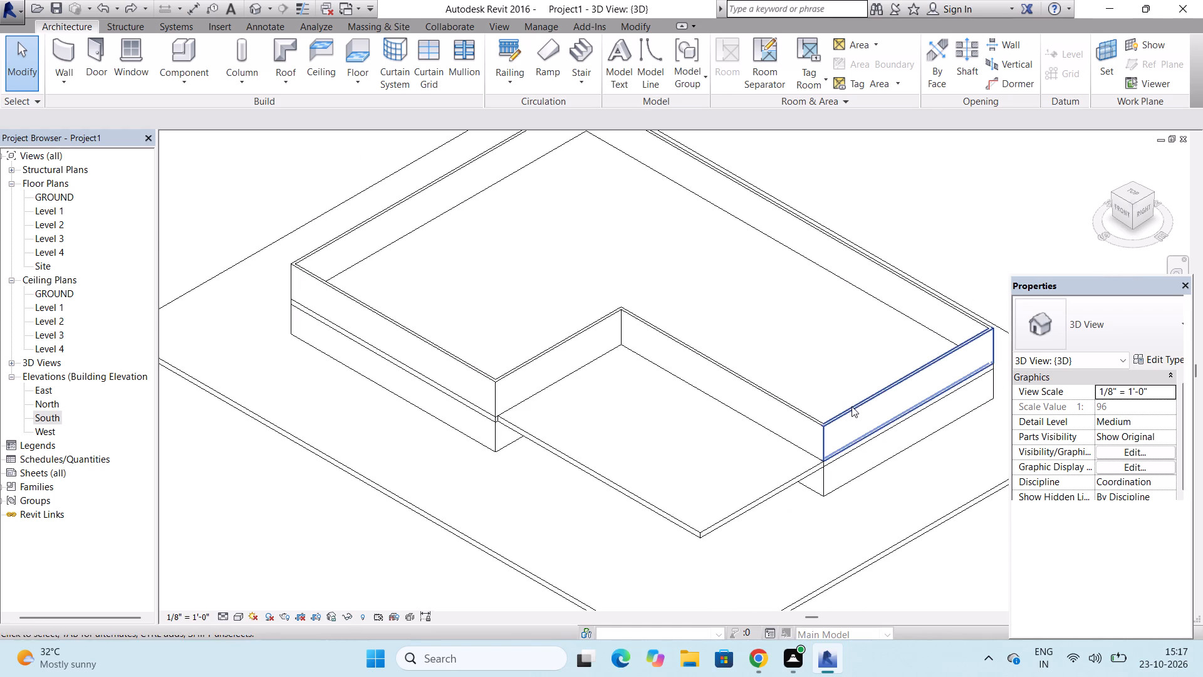
left_click(851, 406)
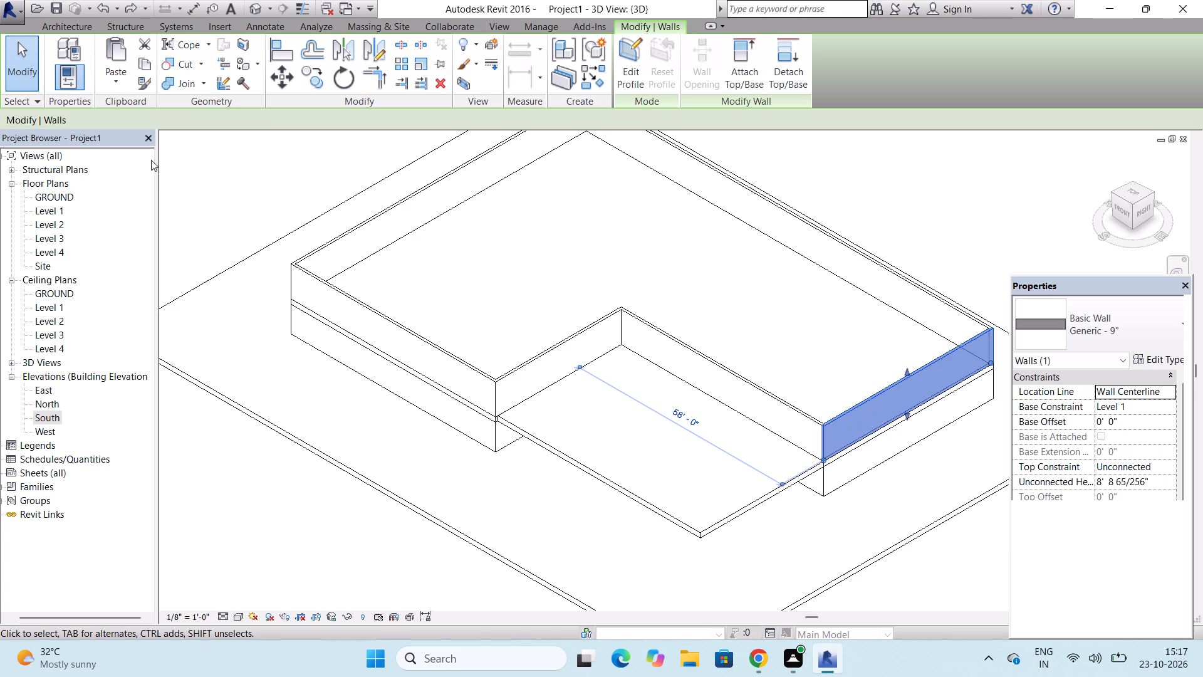
double_click(55, 207)
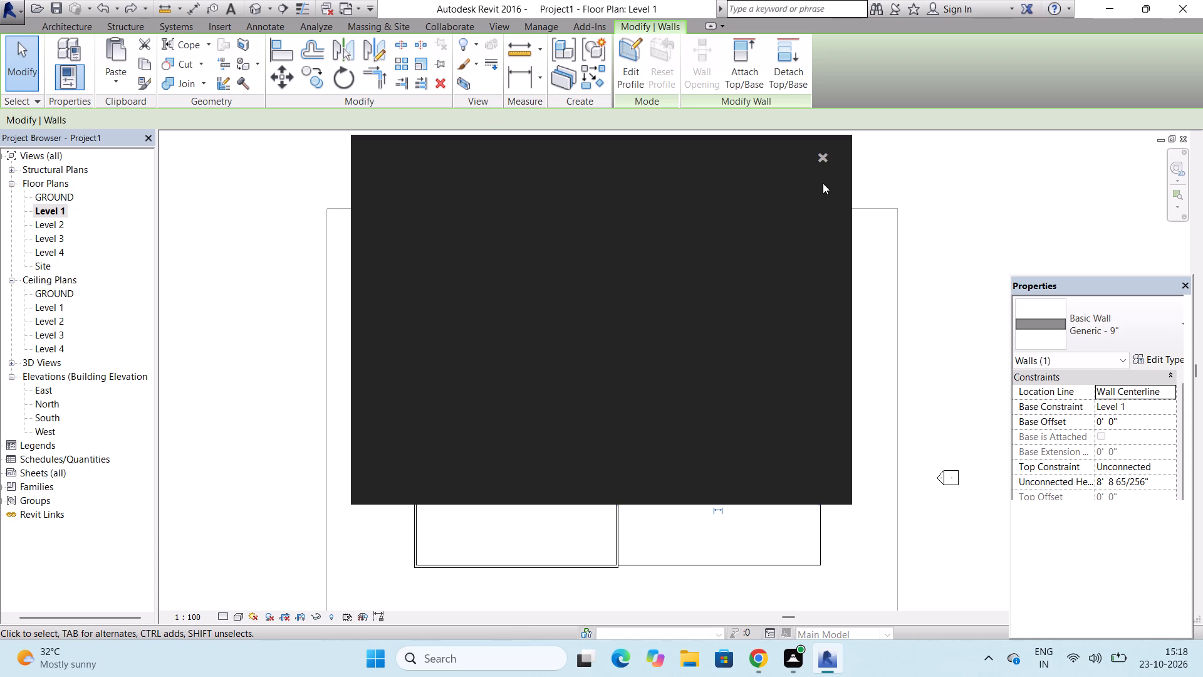
left_click(822, 159)
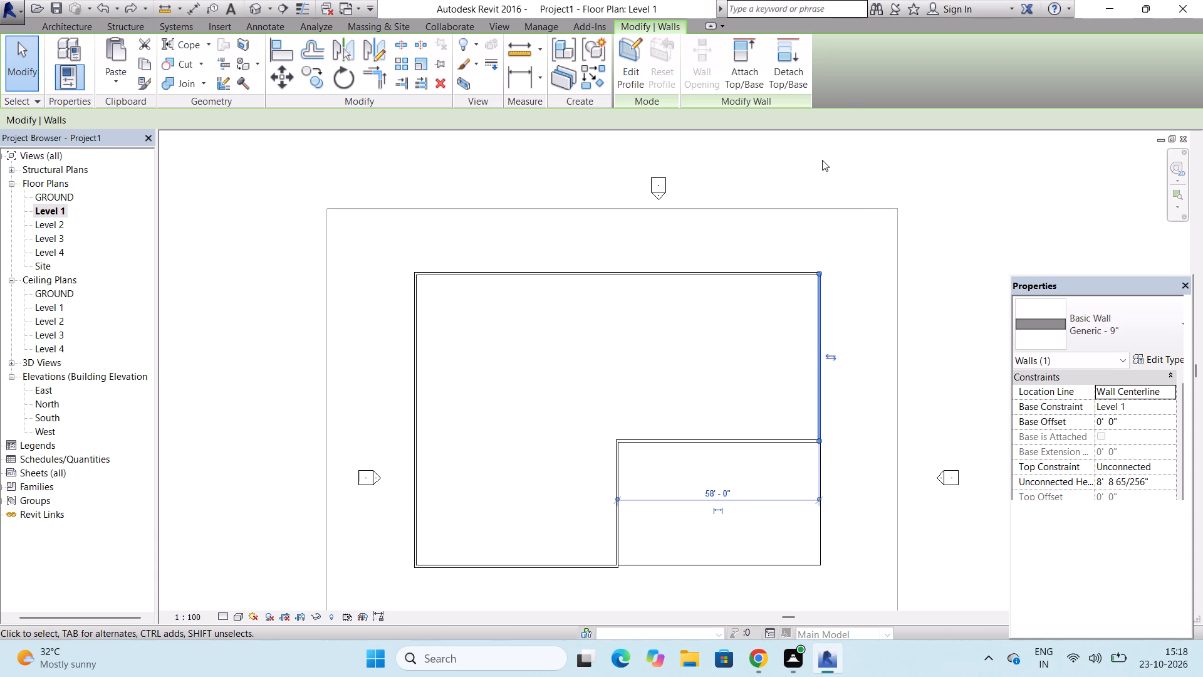
left_click_drag(818, 365, 768, 369)
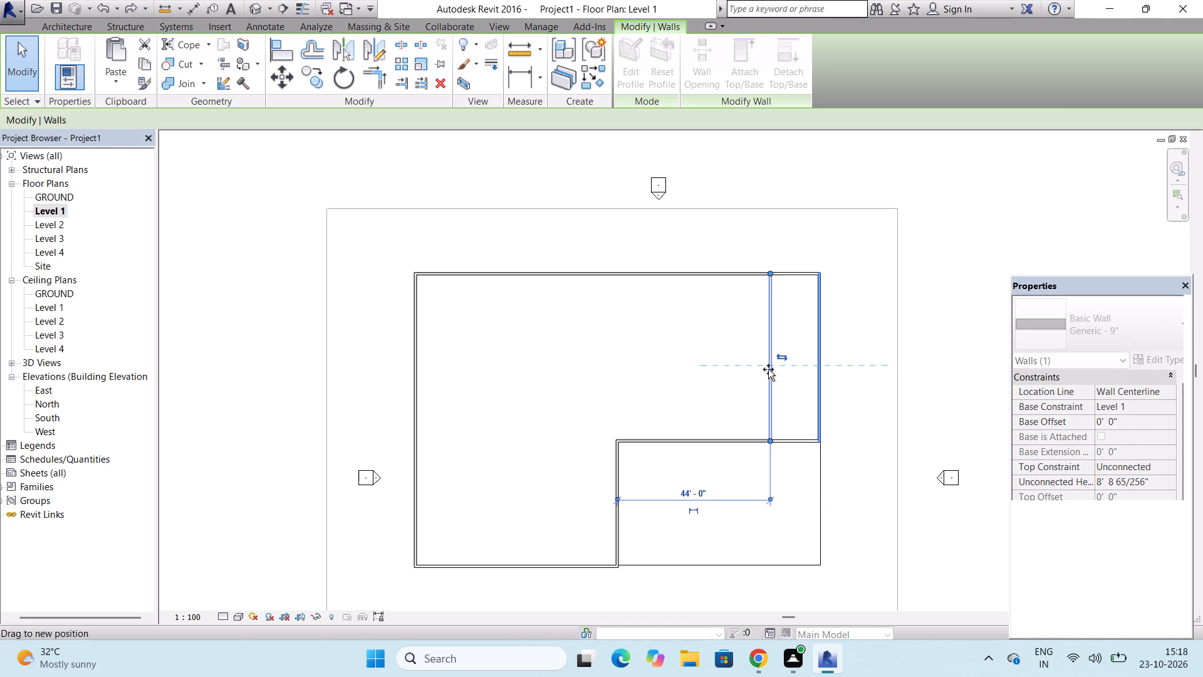
left_click_drag(768, 369, 737, 369)
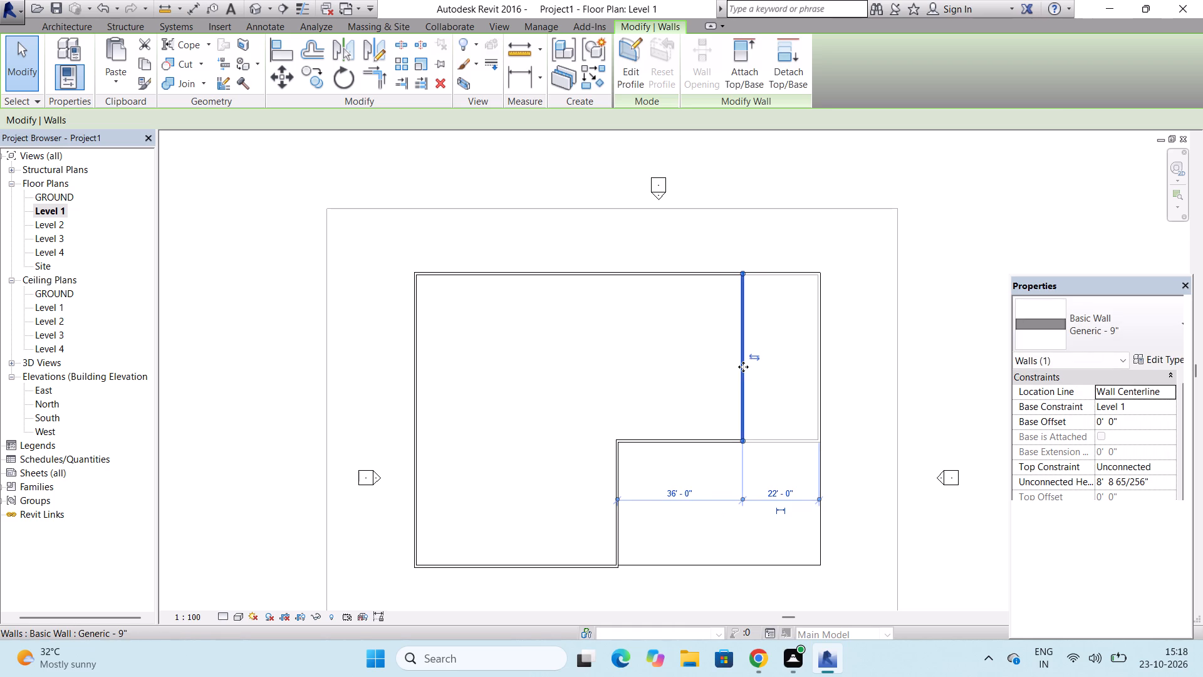
left_click_drag(743, 367, 781, 369)
scroll(781, 369, "down", 2)
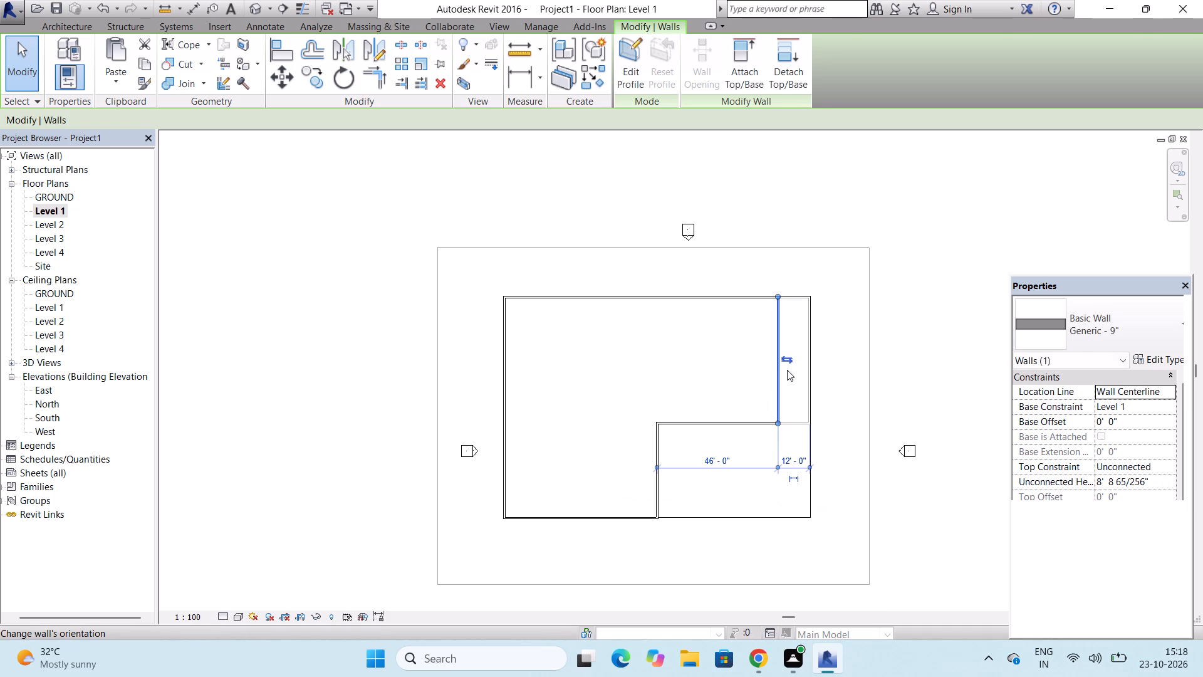
key("Escape")
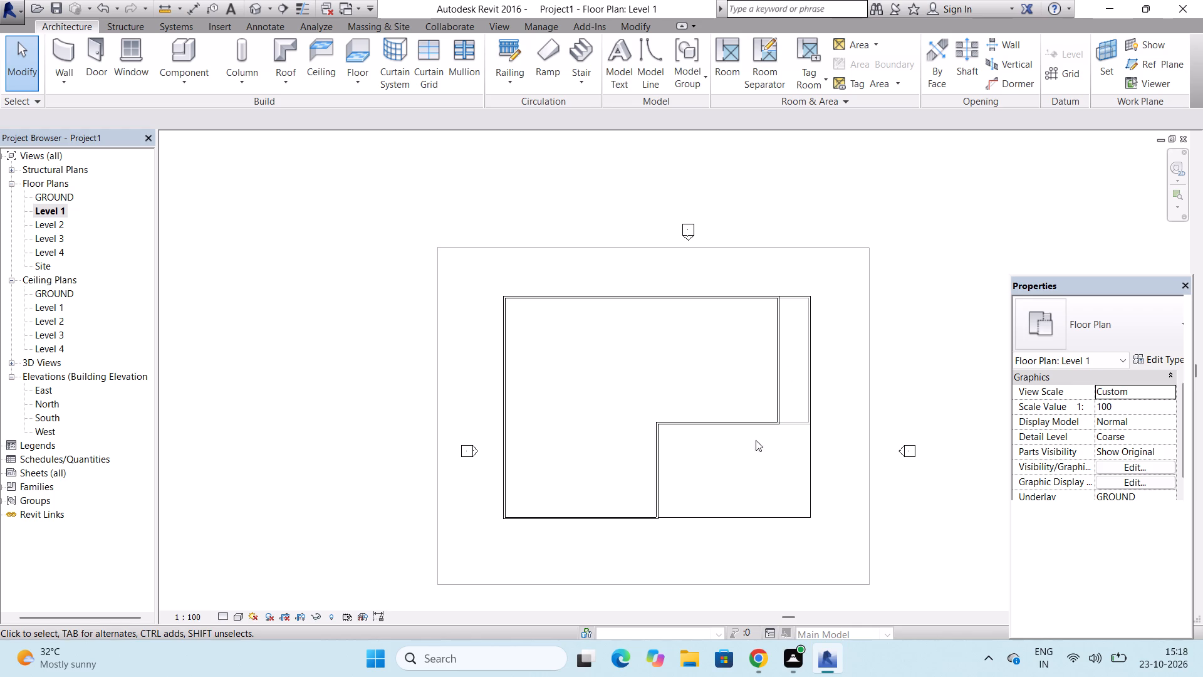
left_click(801, 424)
Load the Slider with Trim window family from the Windows folder of the US Imperial library for window placement.
left_click(144, 81)
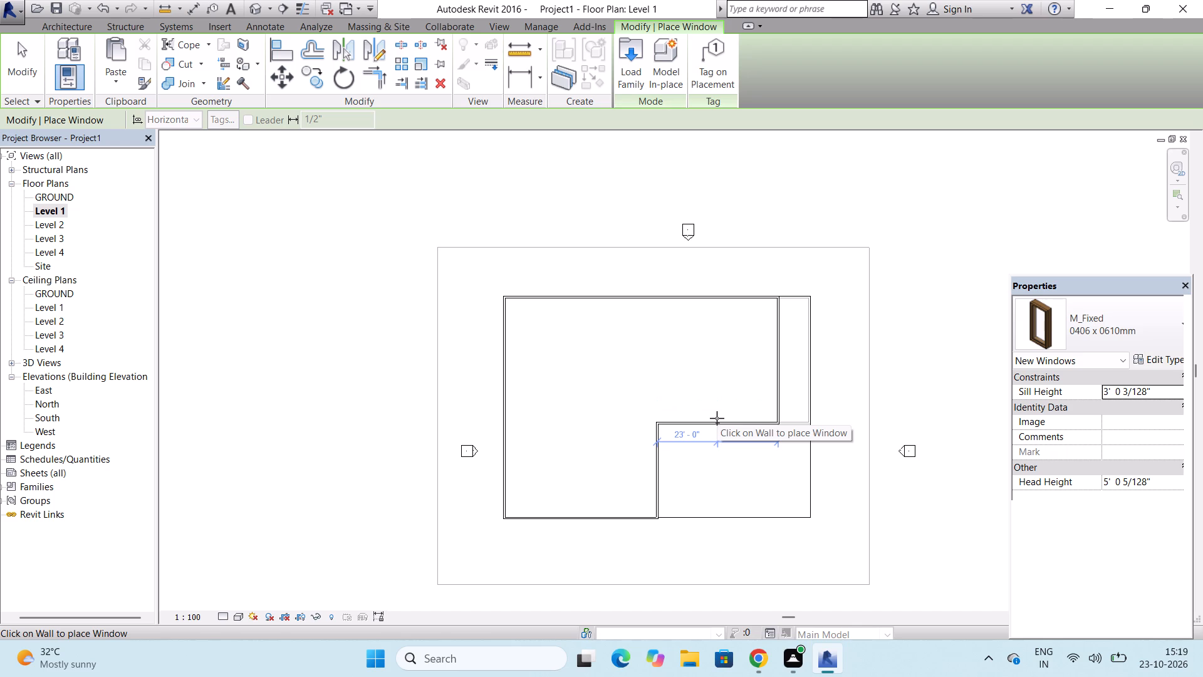
left_click(628, 80)
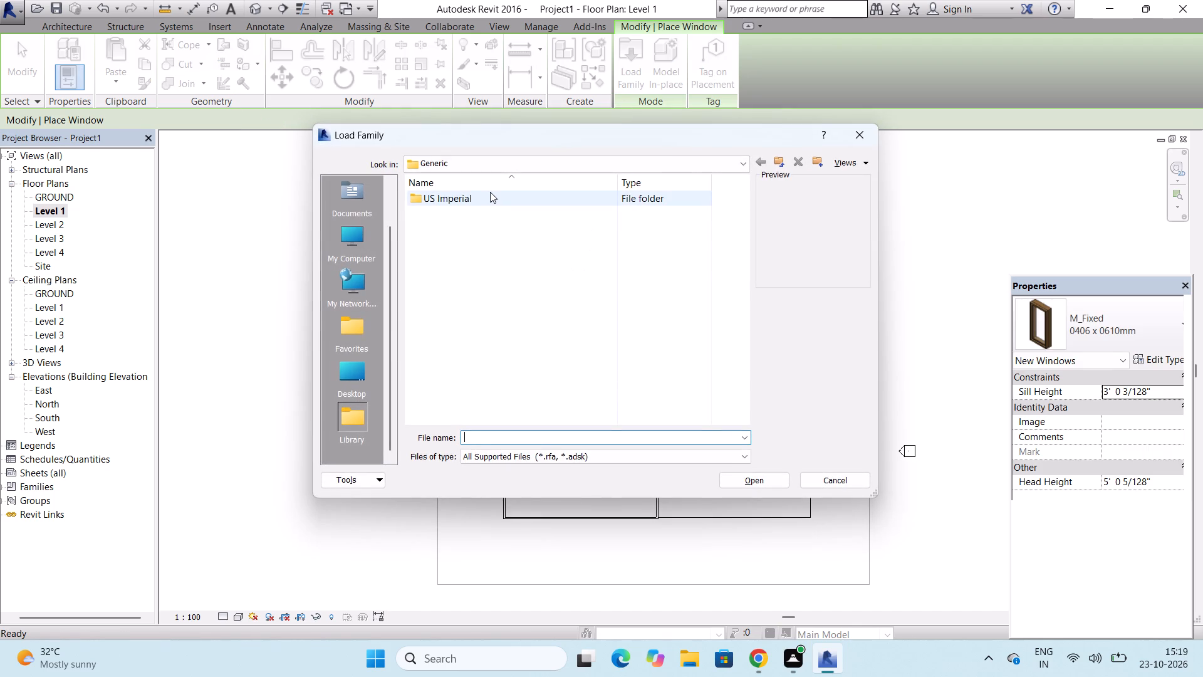
left_click(490, 192)
double_click(488, 192)
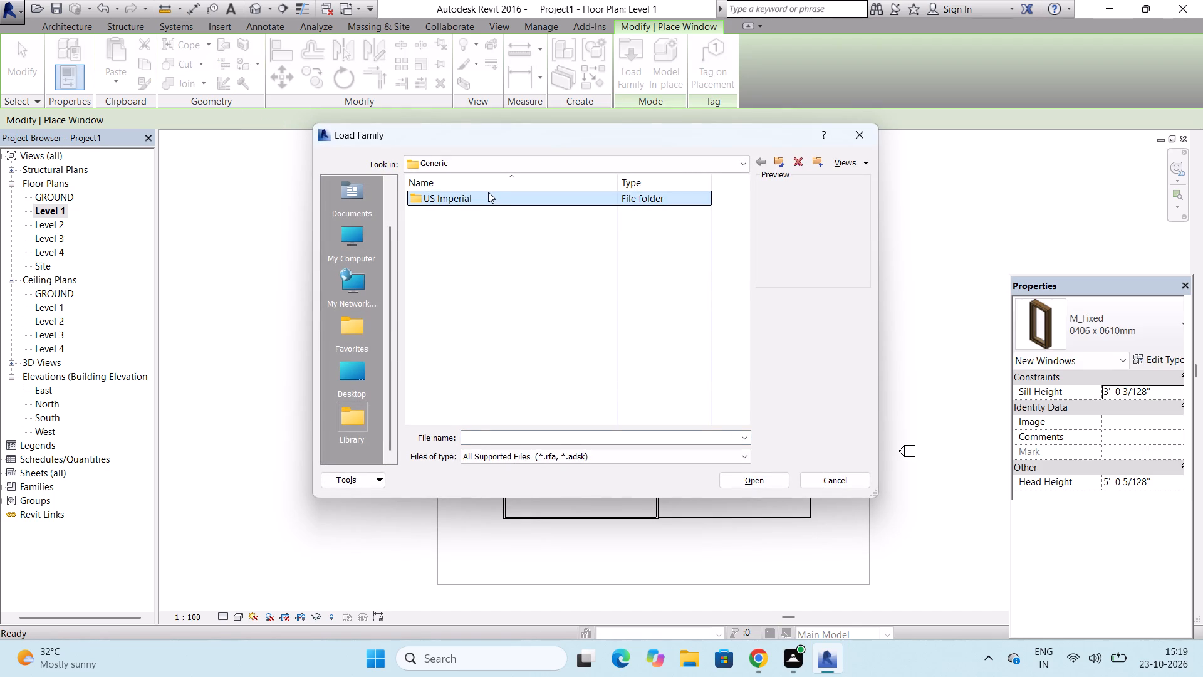
scroll(487, 251, "down", 12)
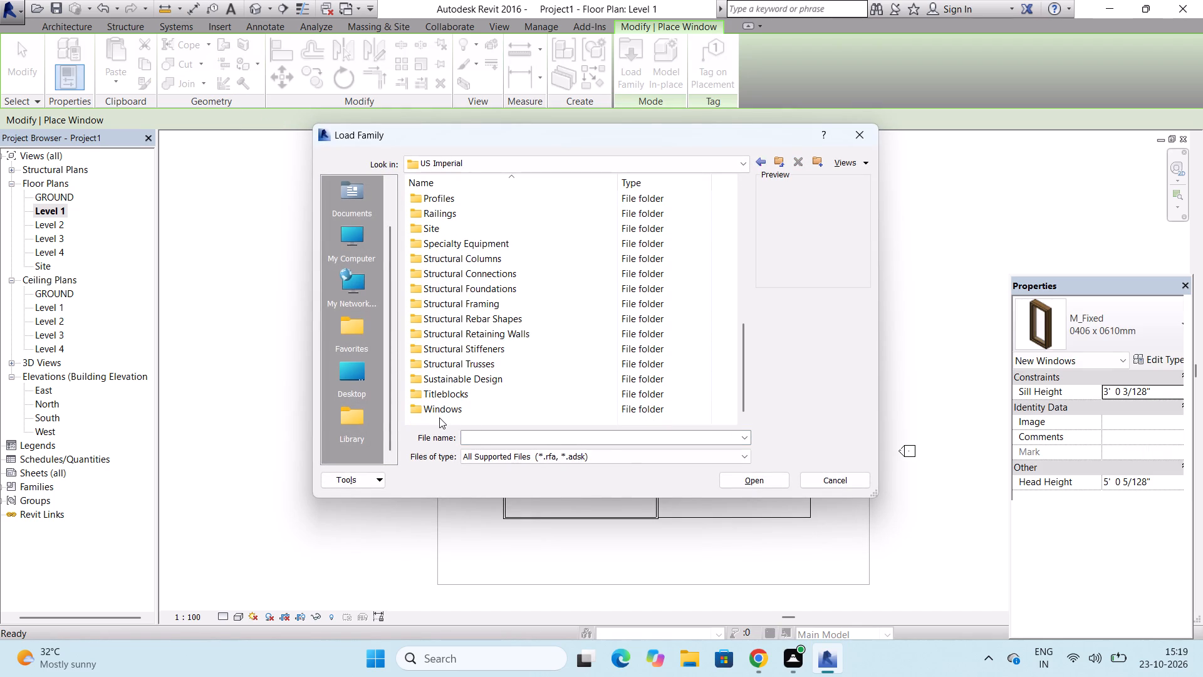
left_click(439, 407)
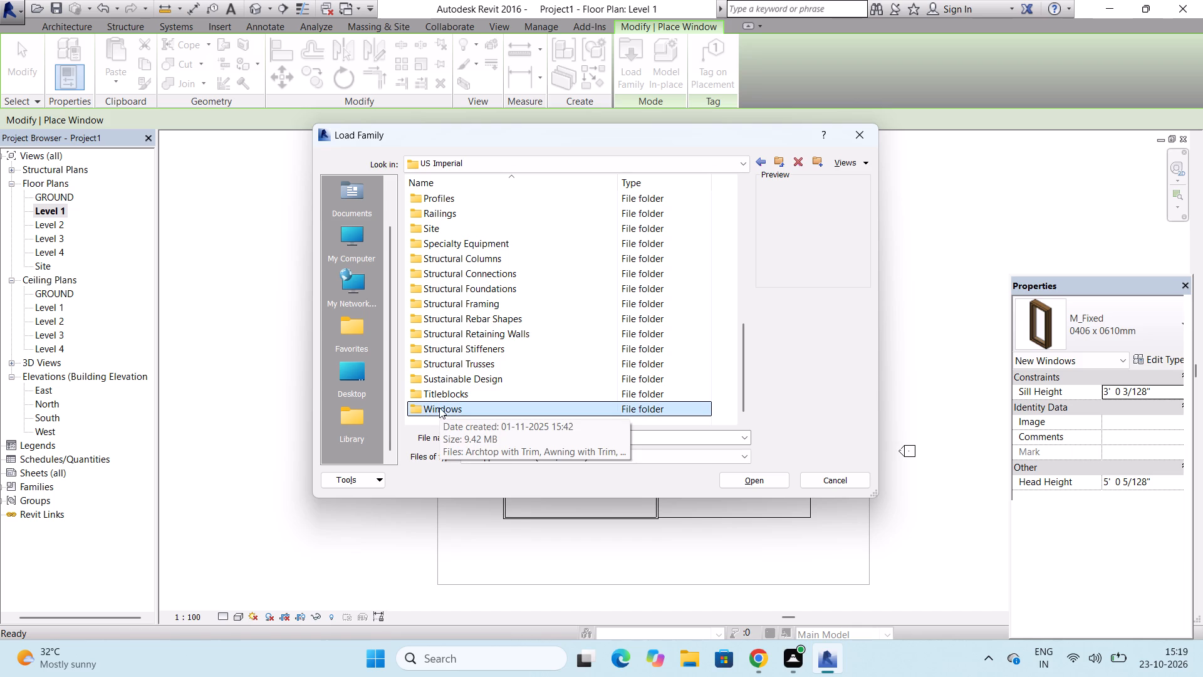
double_click(439, 407)
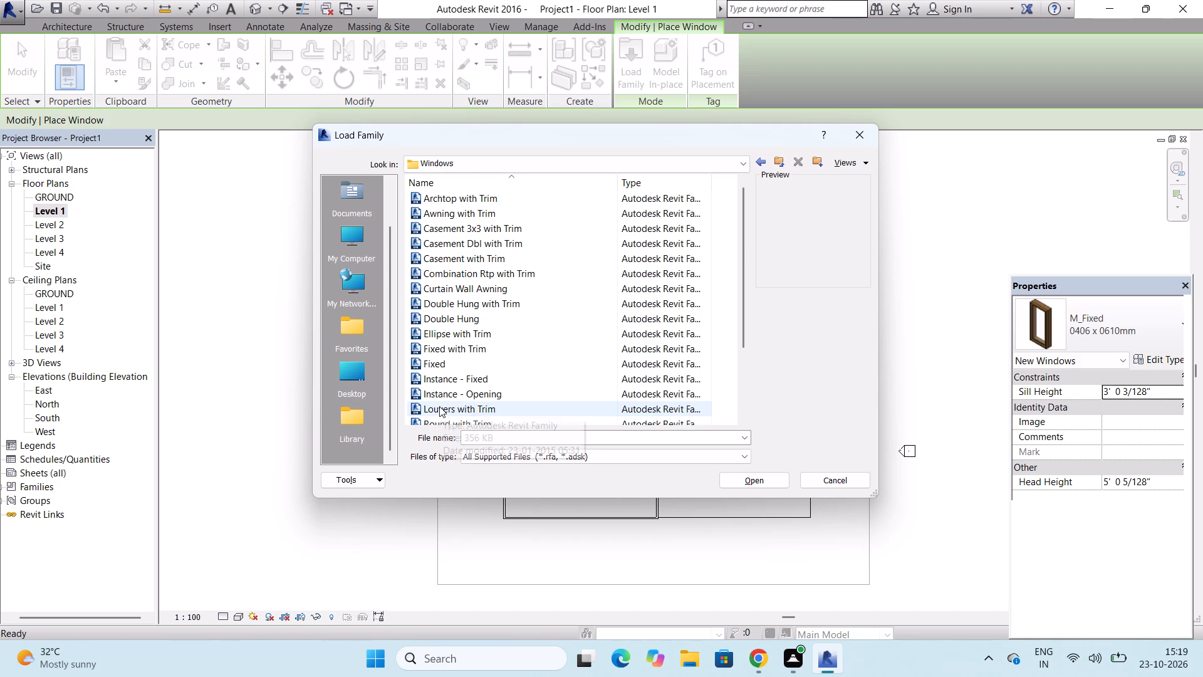
scroll(439, 406, "down", 8)
left_click(439, 406)
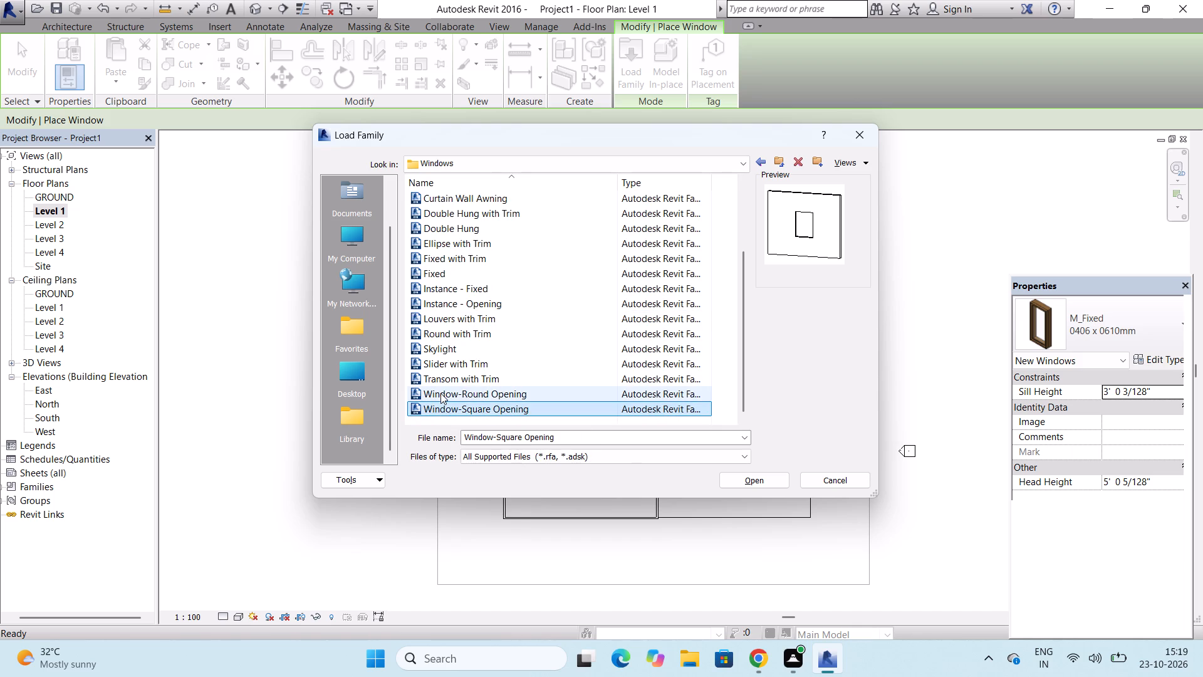
left_click(440, 393)
left_click(448, 372)
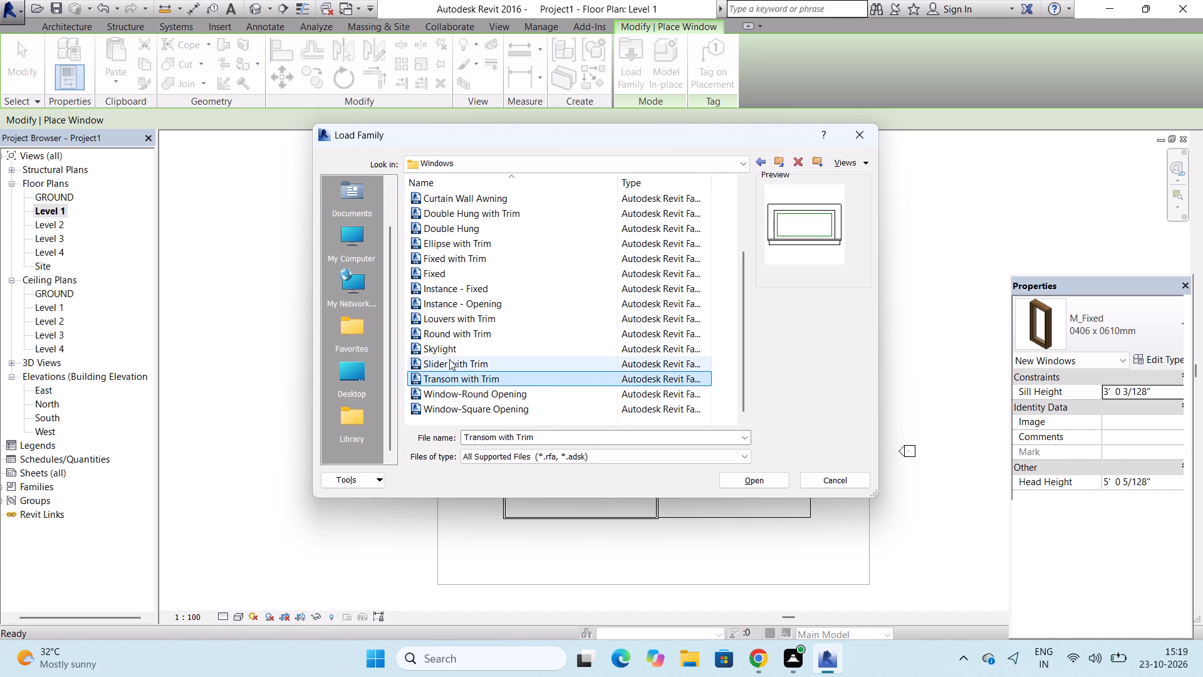
left_click(449, 359)
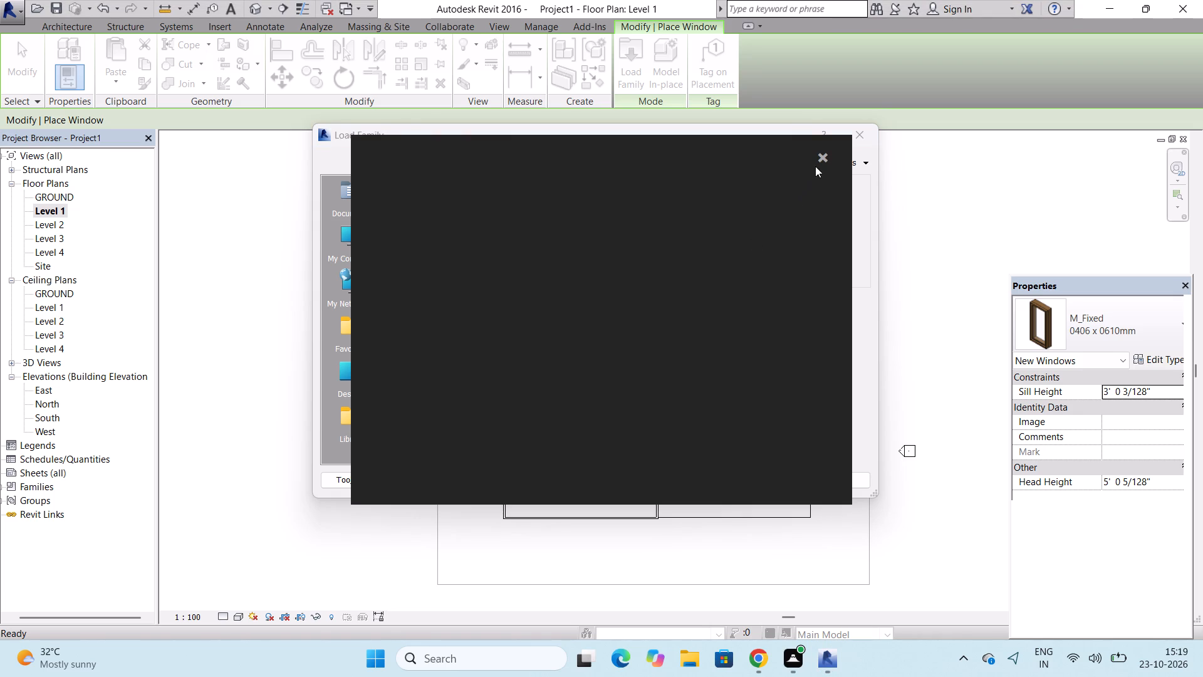
left_click(820, 160)
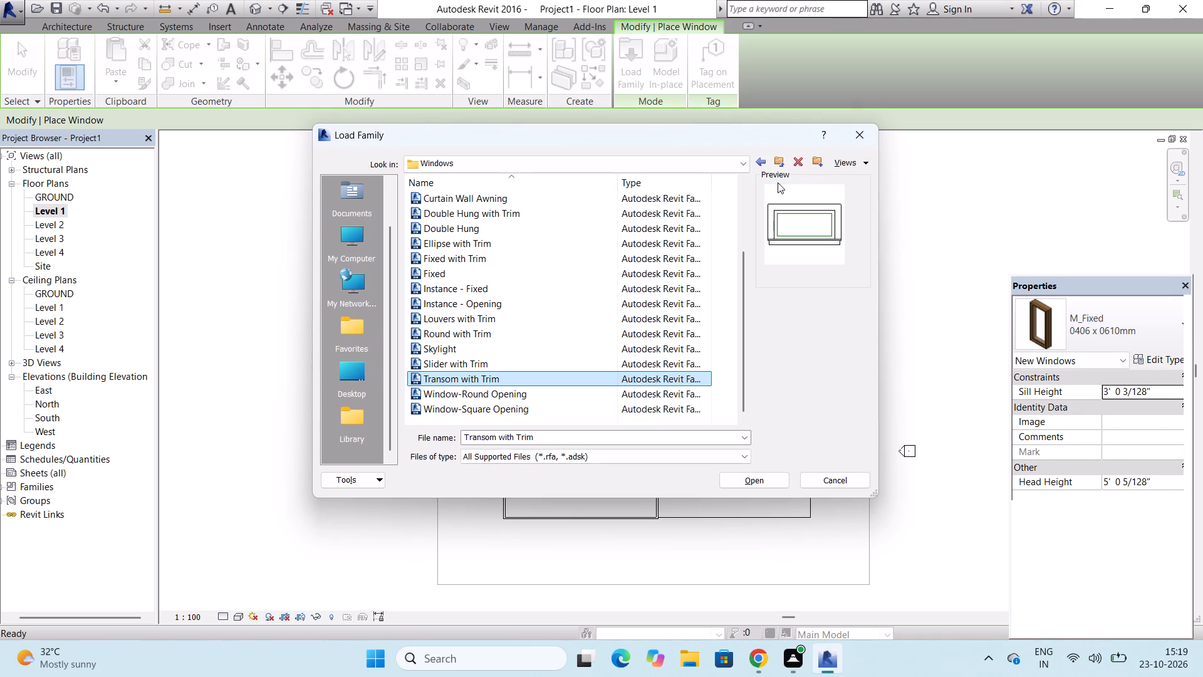
left_click(441, 365)
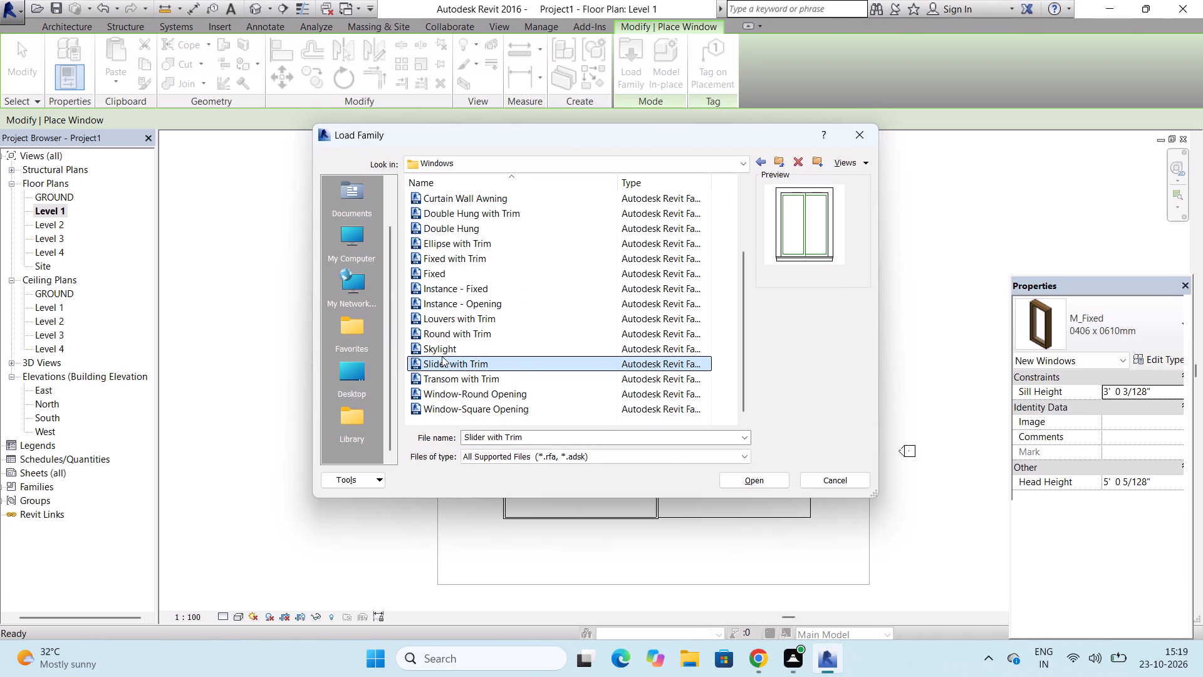
left_click(769, 478)
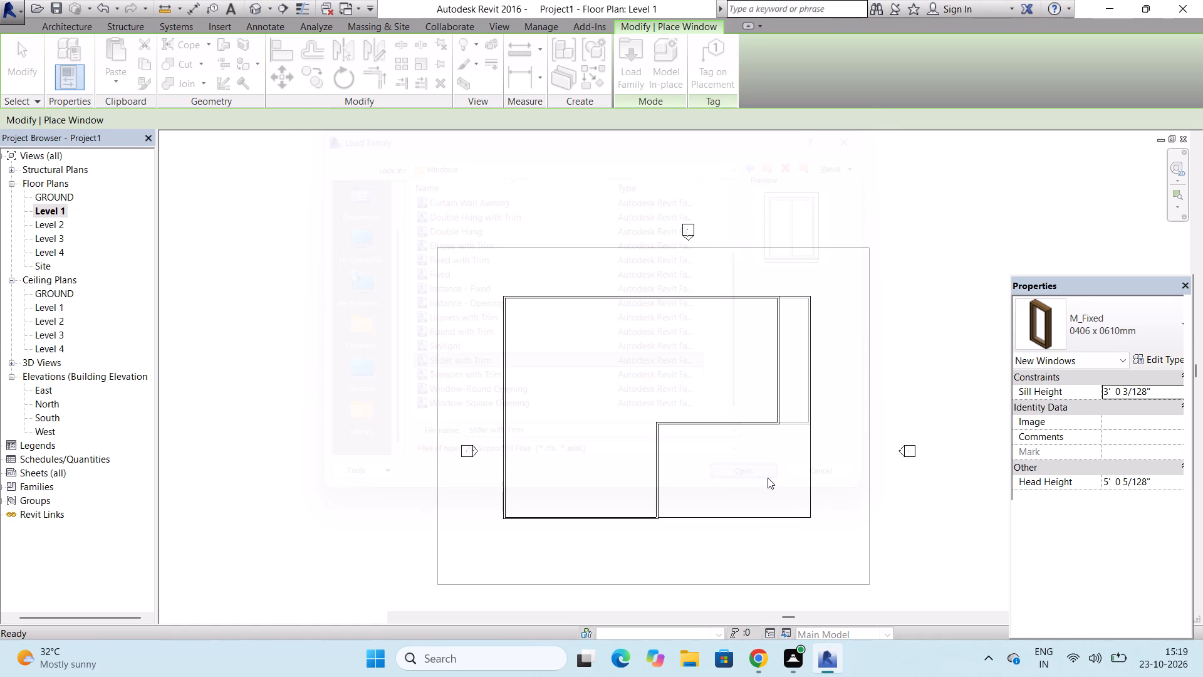
Place a 60" x 48" Slider with Trim window in the notch's horizontal wall, 20' from the notch's vertical wall.
left_click(1150, 338)
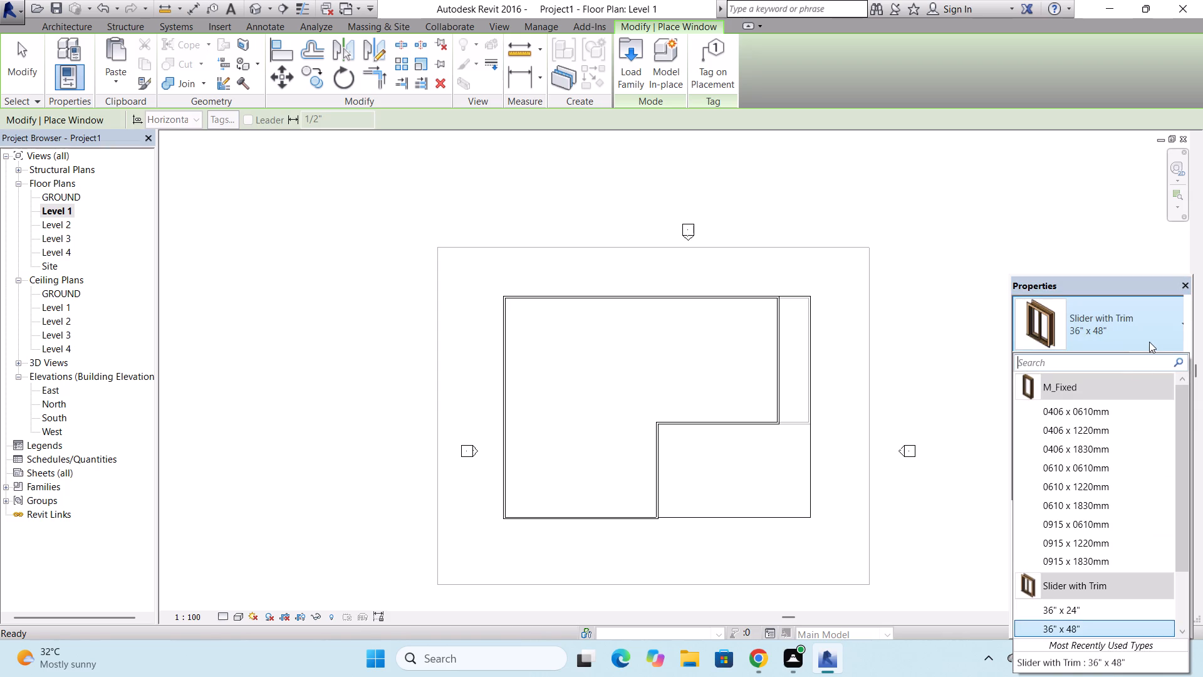
scroll(1071, 564, "down", 3)
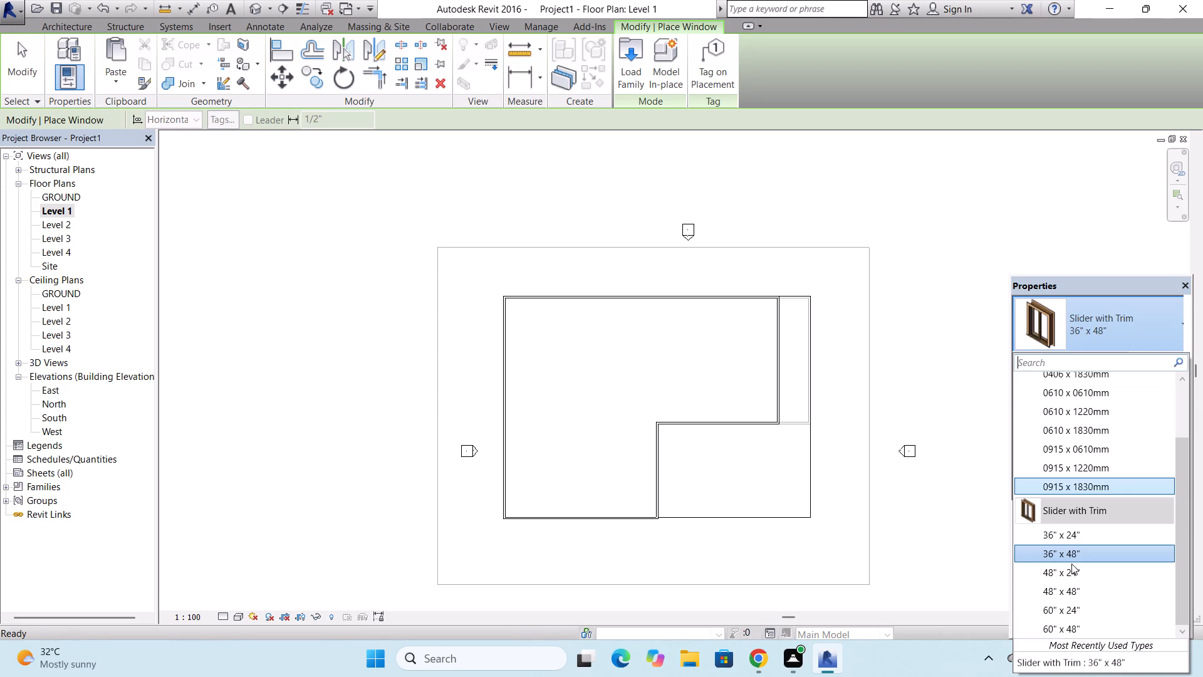
scroll(1071, 564, "down", 3)
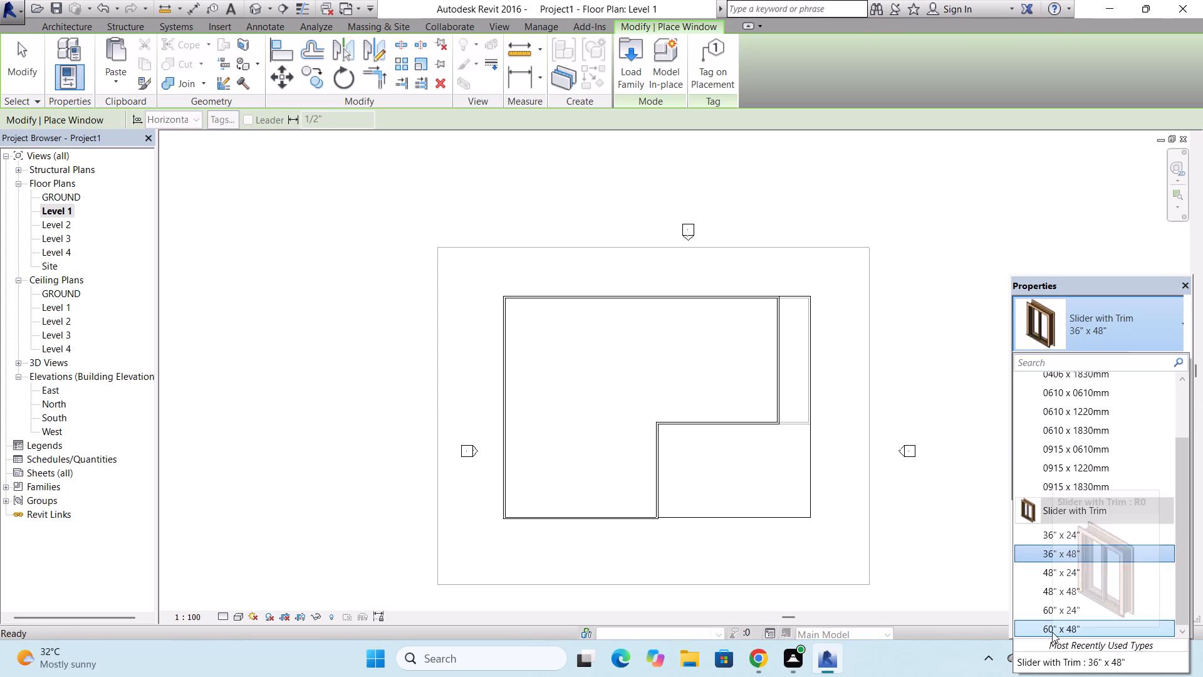
left_click(1052, 626)
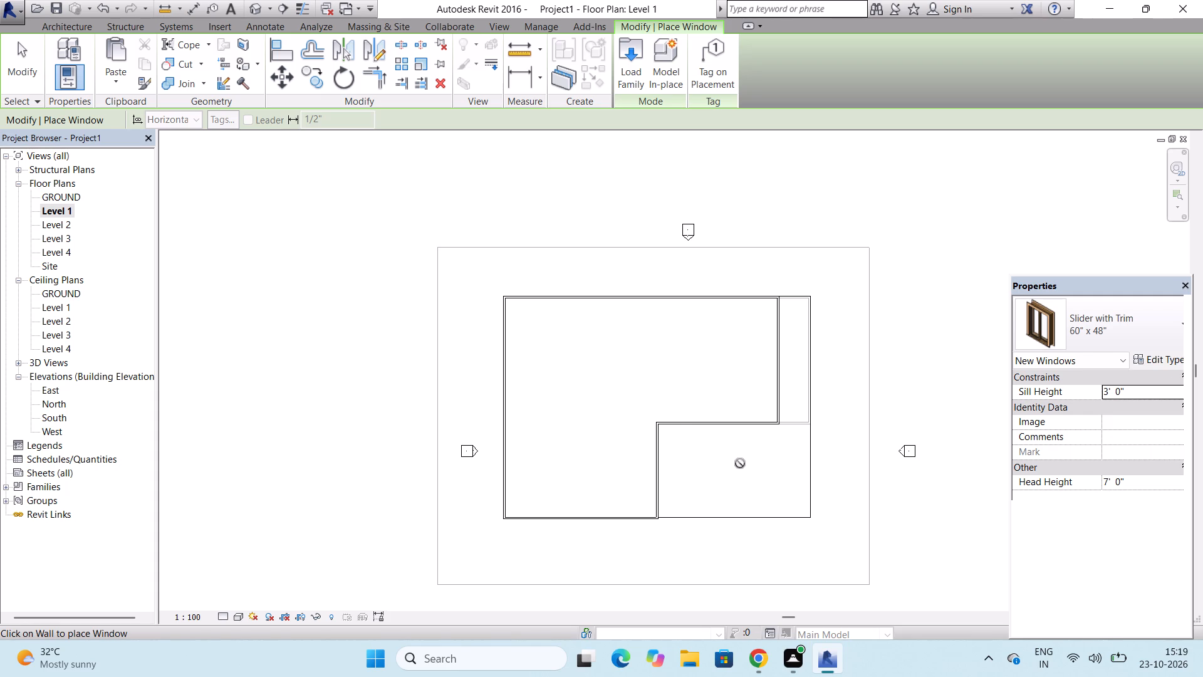
left_click(707, 421)
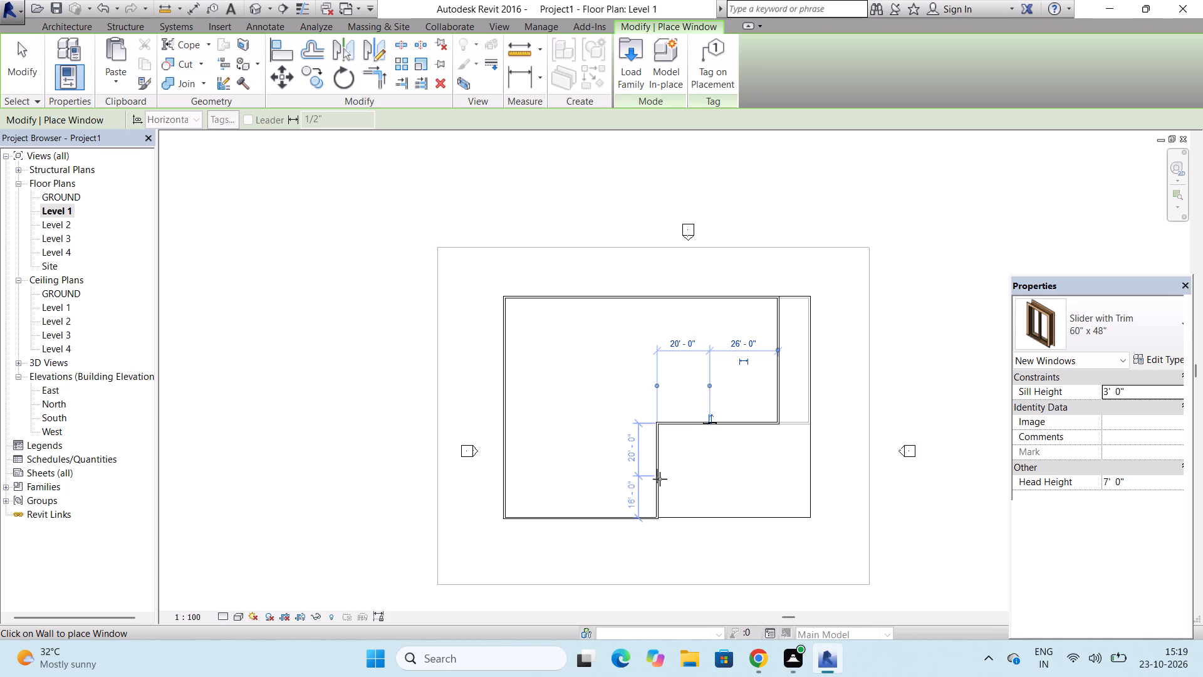
Place another 60" x 48" Slider with Trim window in the south wall, 7' from the notch's vertical wall, and end window placement.
scroll(660, 479, "up", 2)
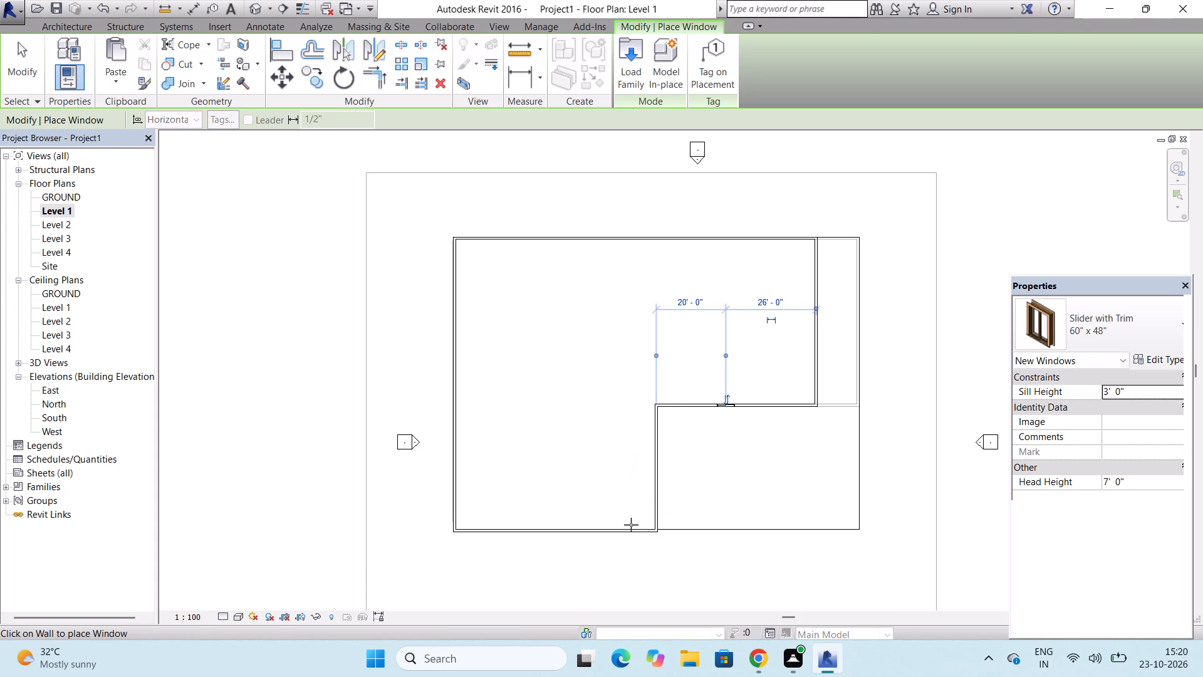
scroll(635, 533, "up", 4)
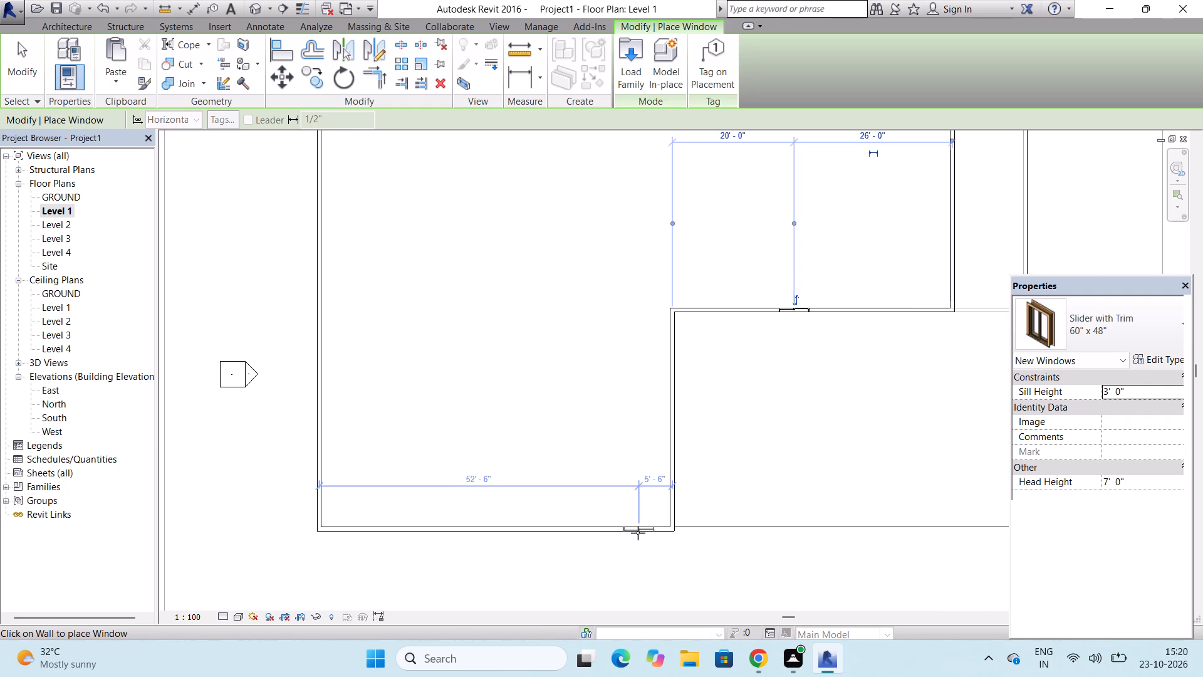
left_click(628, 533)
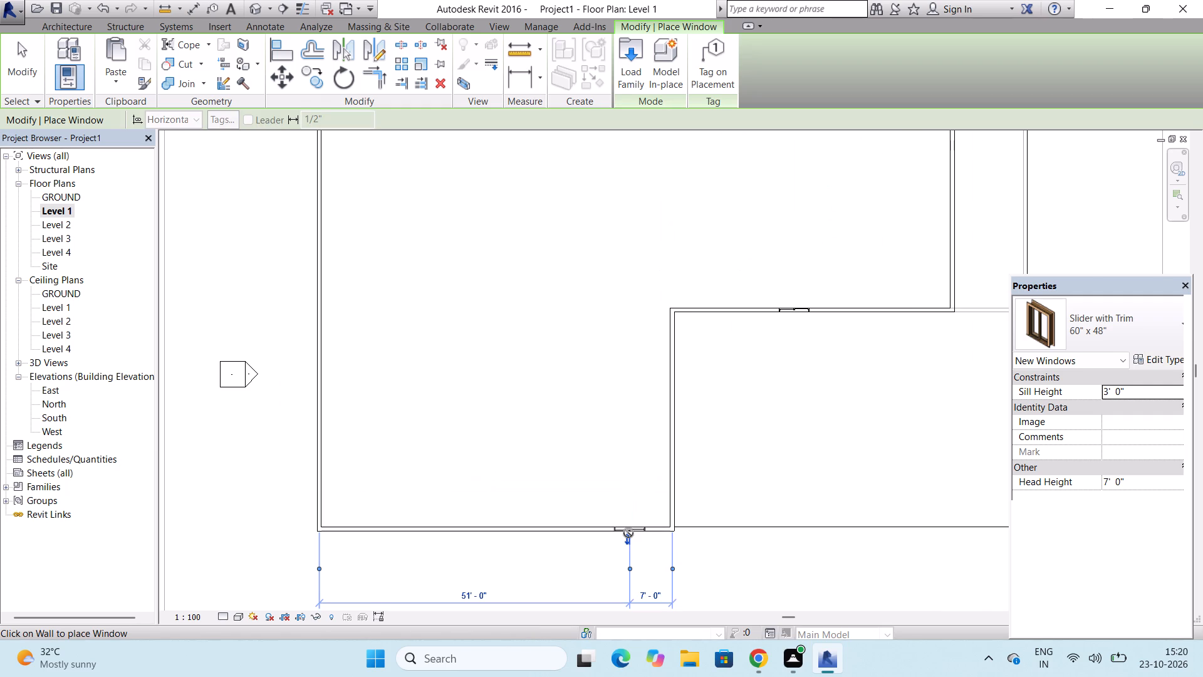
key("Escape")
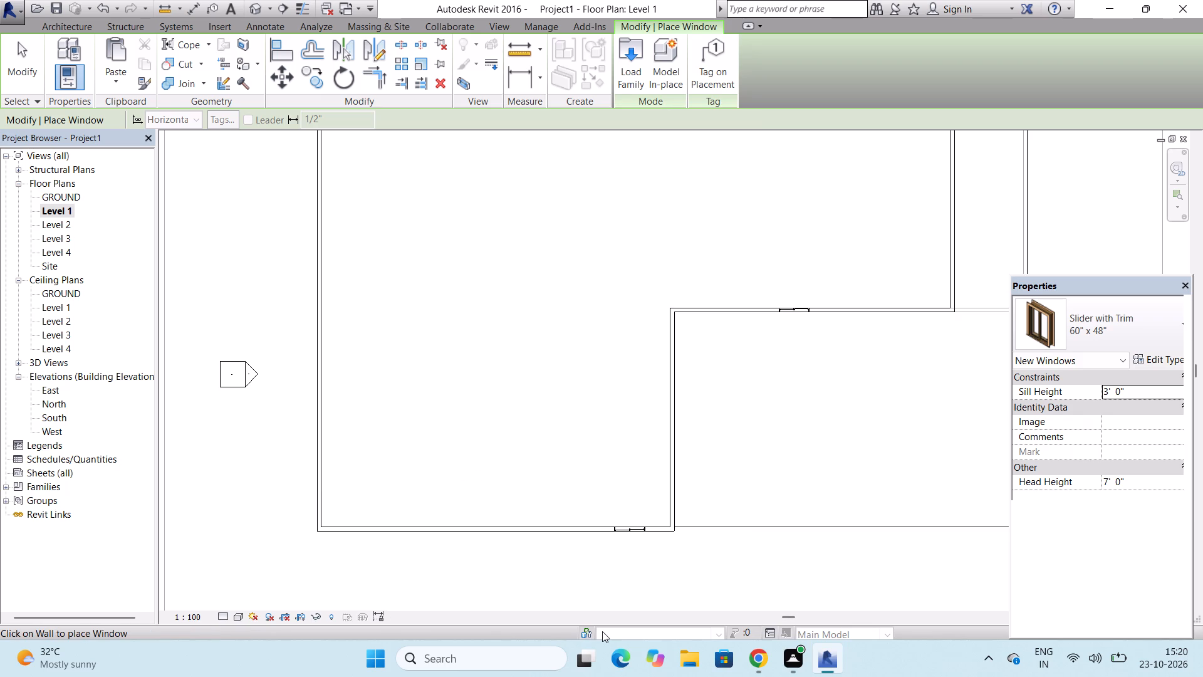
scroll(706, 428, "down", 1)
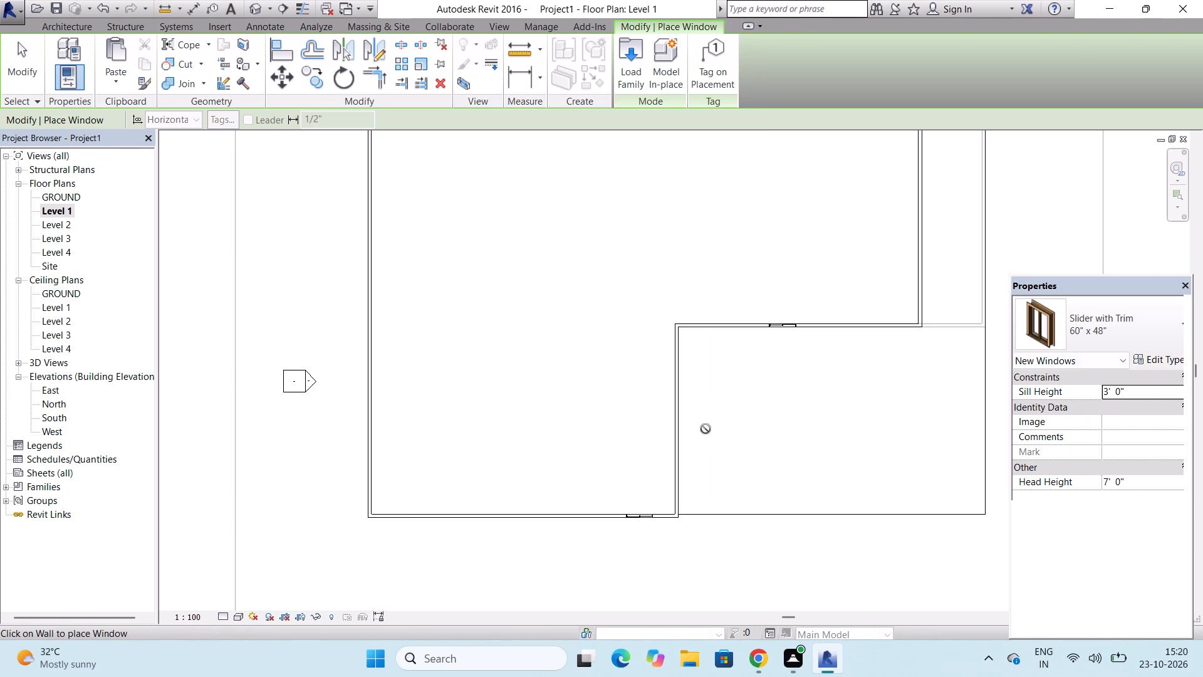
scroll(706, 429, "down", 1)
scroll(692, 470, "up", 2)
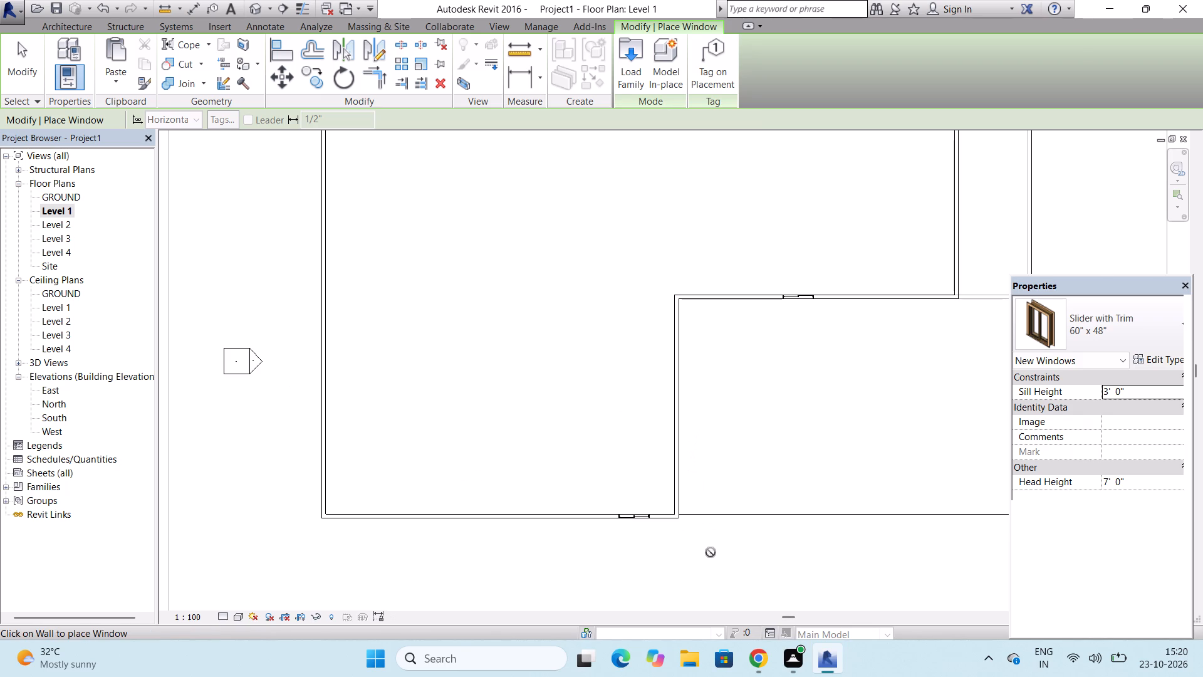
key("Escape")
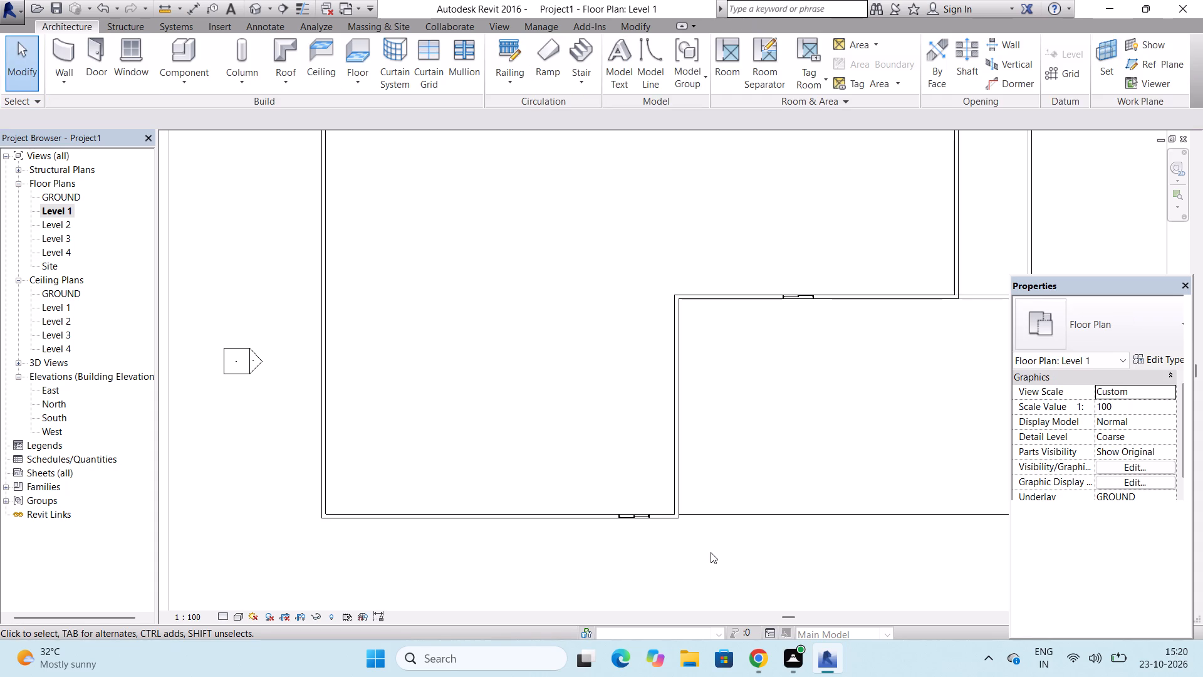
Open the boundary sketch of the Level 1 Generic 5" floor for editing.
left_click(724, 513)
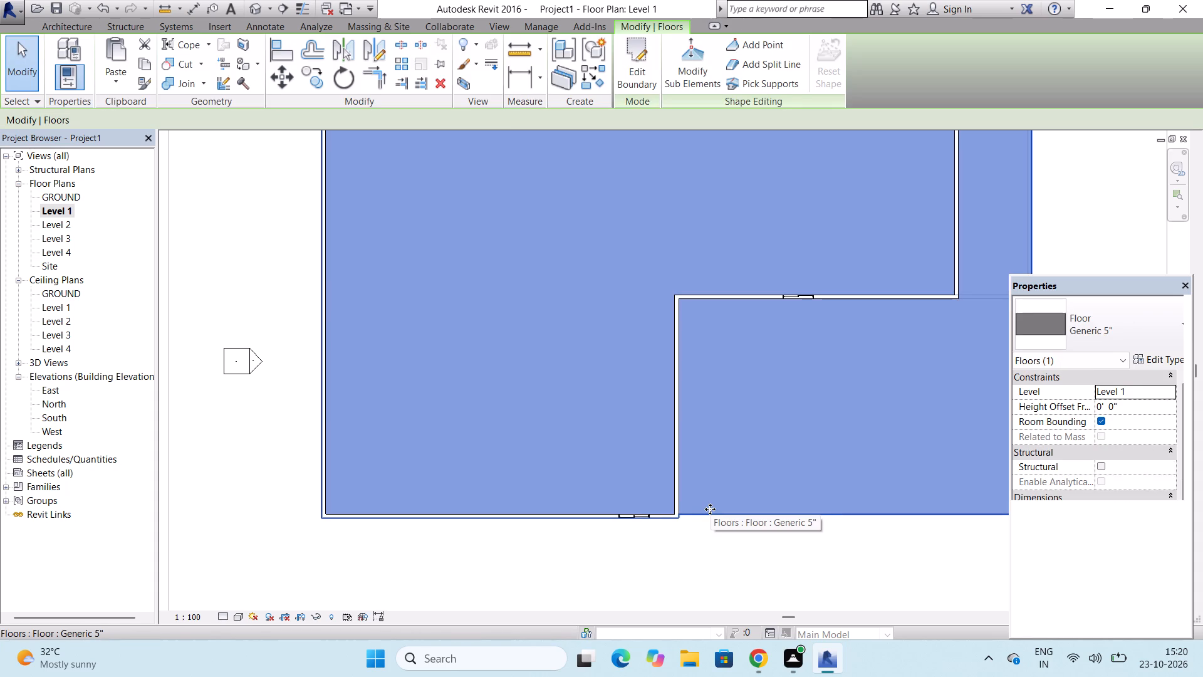
scroll(710, 509, "up", 6)
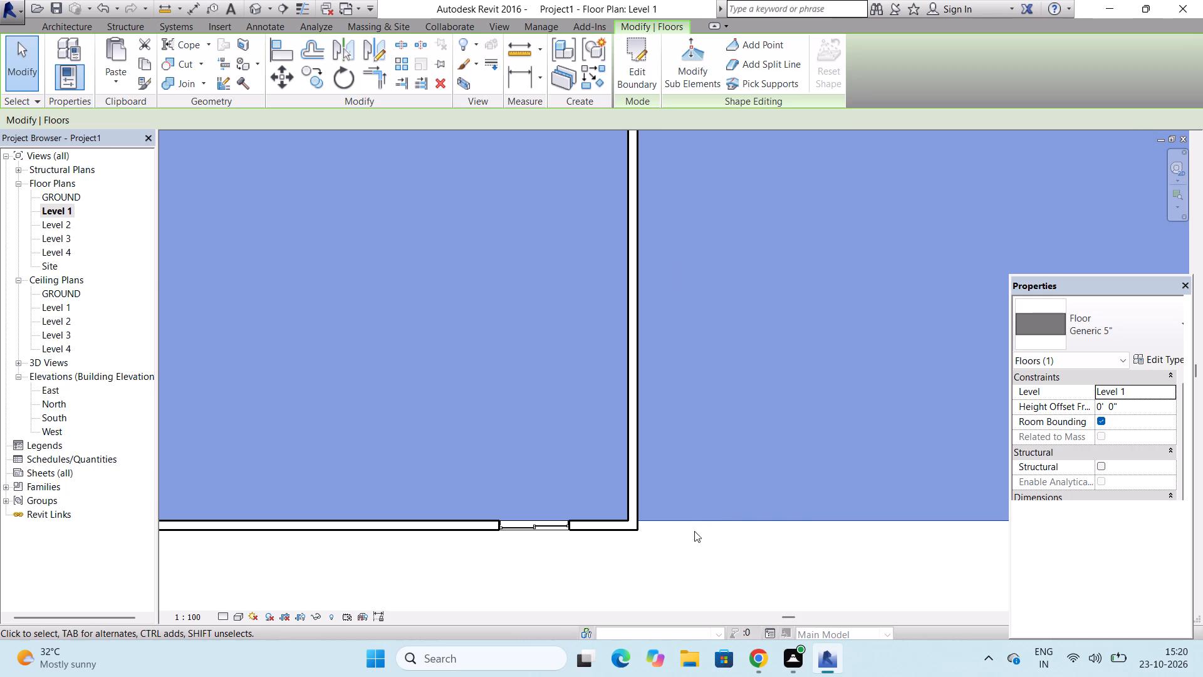
double_click(677, 523)
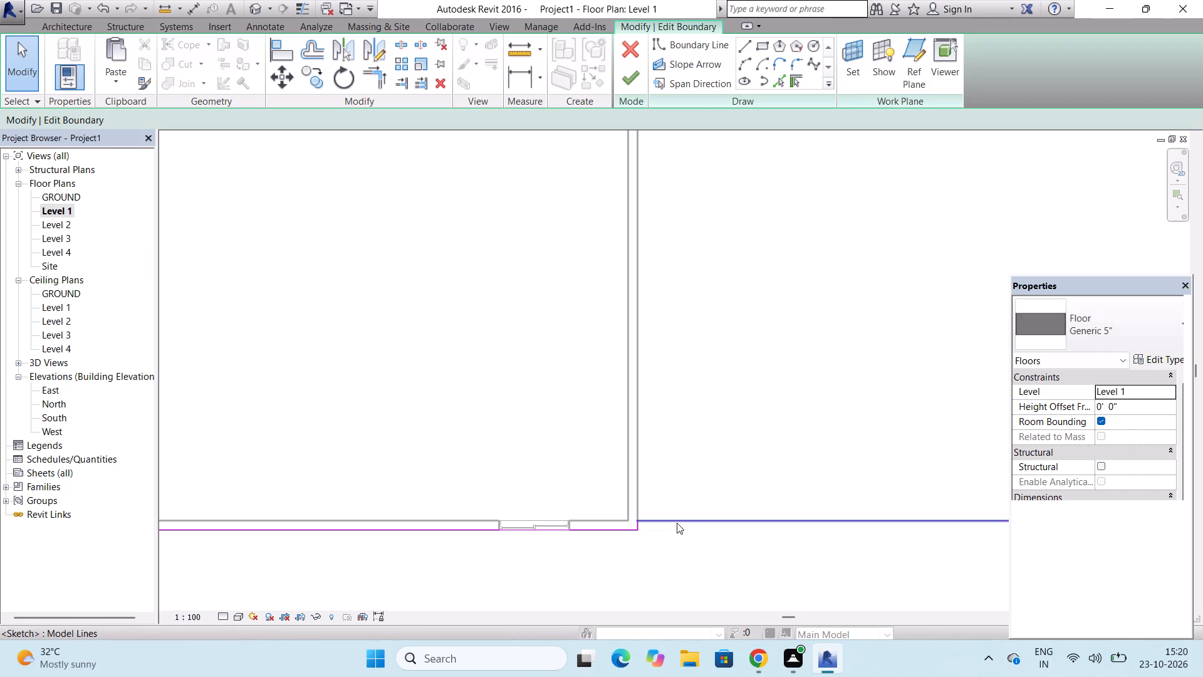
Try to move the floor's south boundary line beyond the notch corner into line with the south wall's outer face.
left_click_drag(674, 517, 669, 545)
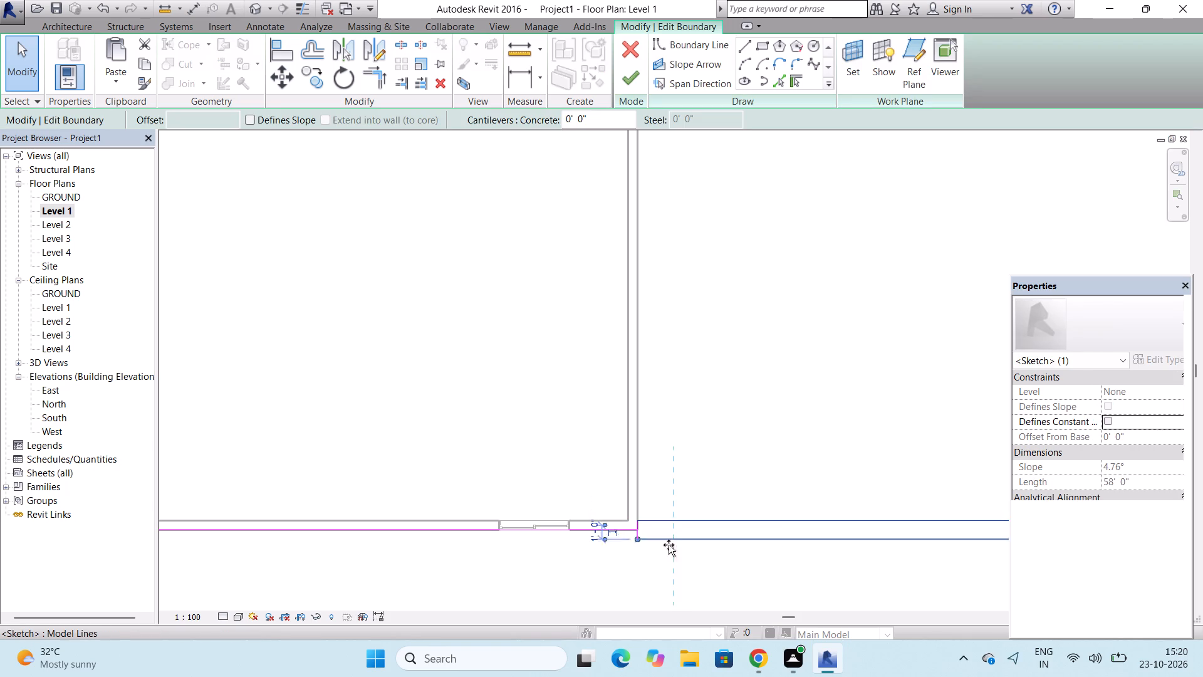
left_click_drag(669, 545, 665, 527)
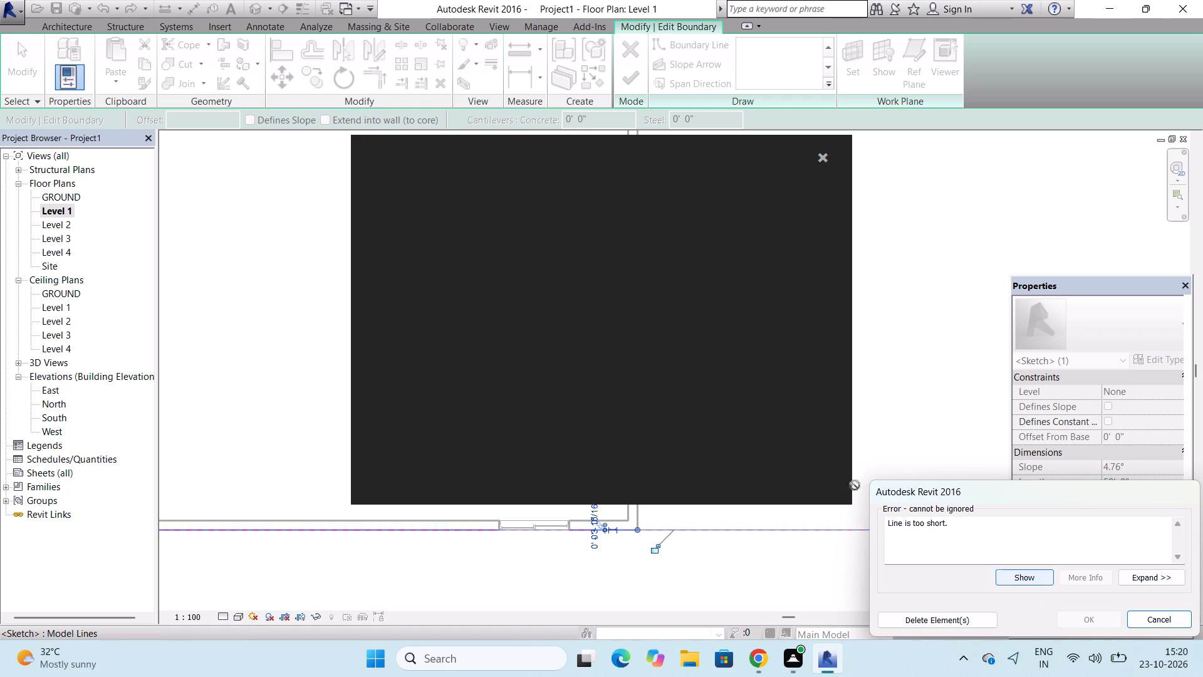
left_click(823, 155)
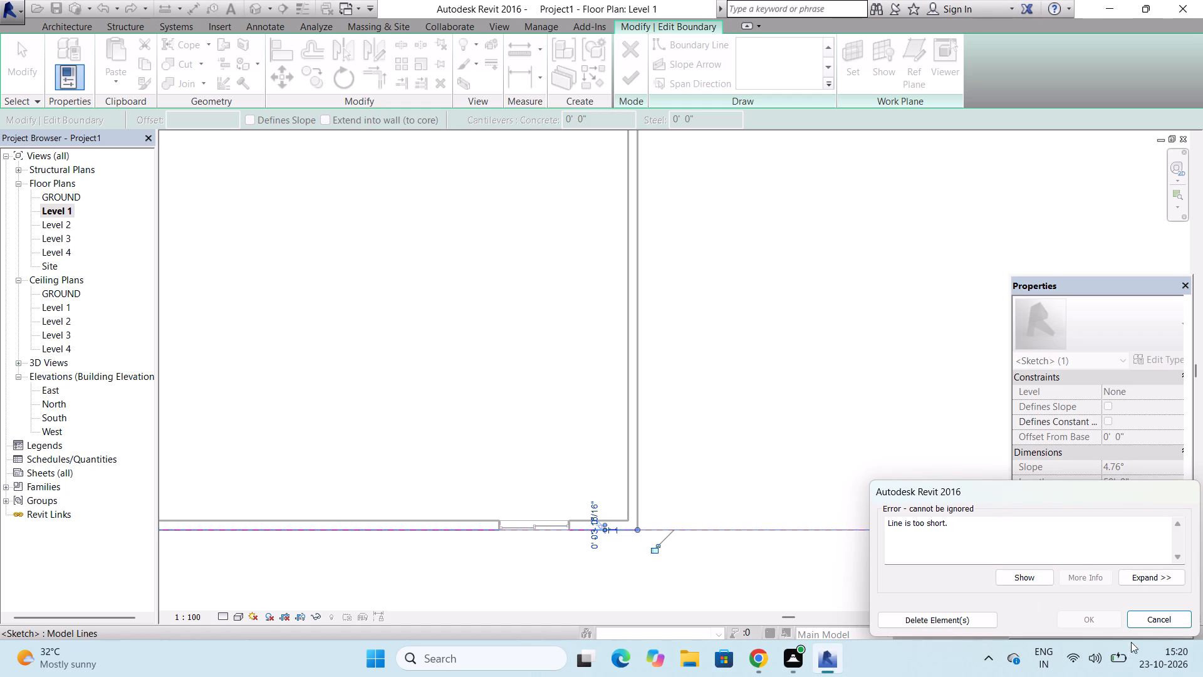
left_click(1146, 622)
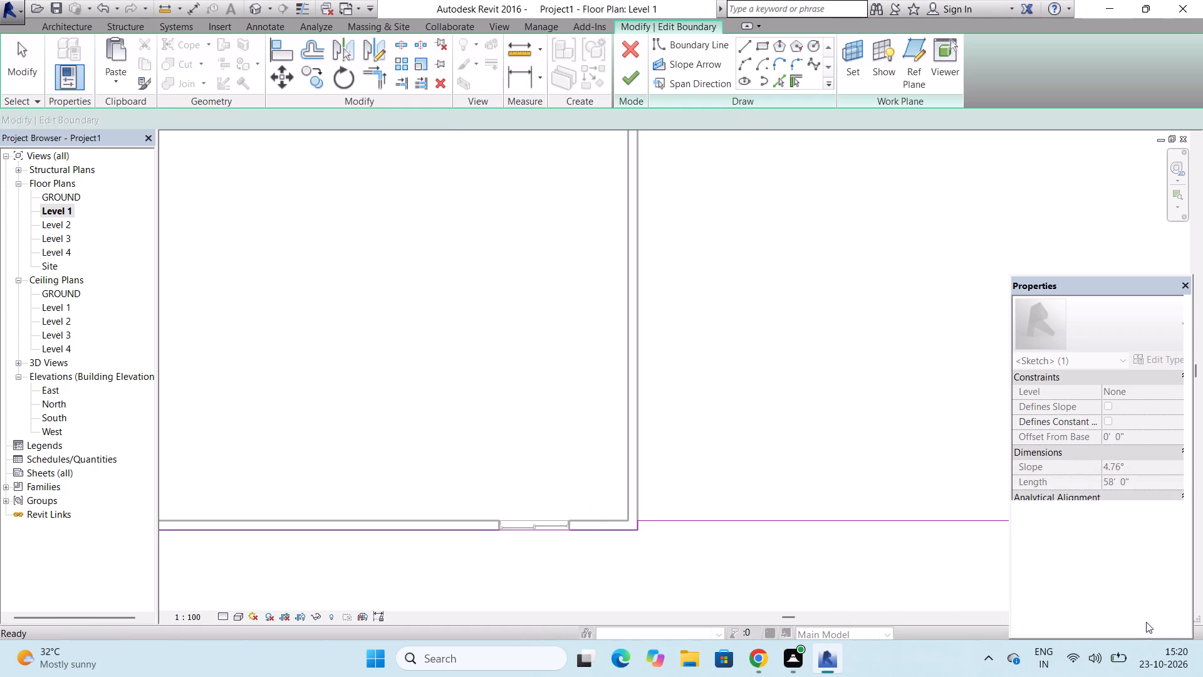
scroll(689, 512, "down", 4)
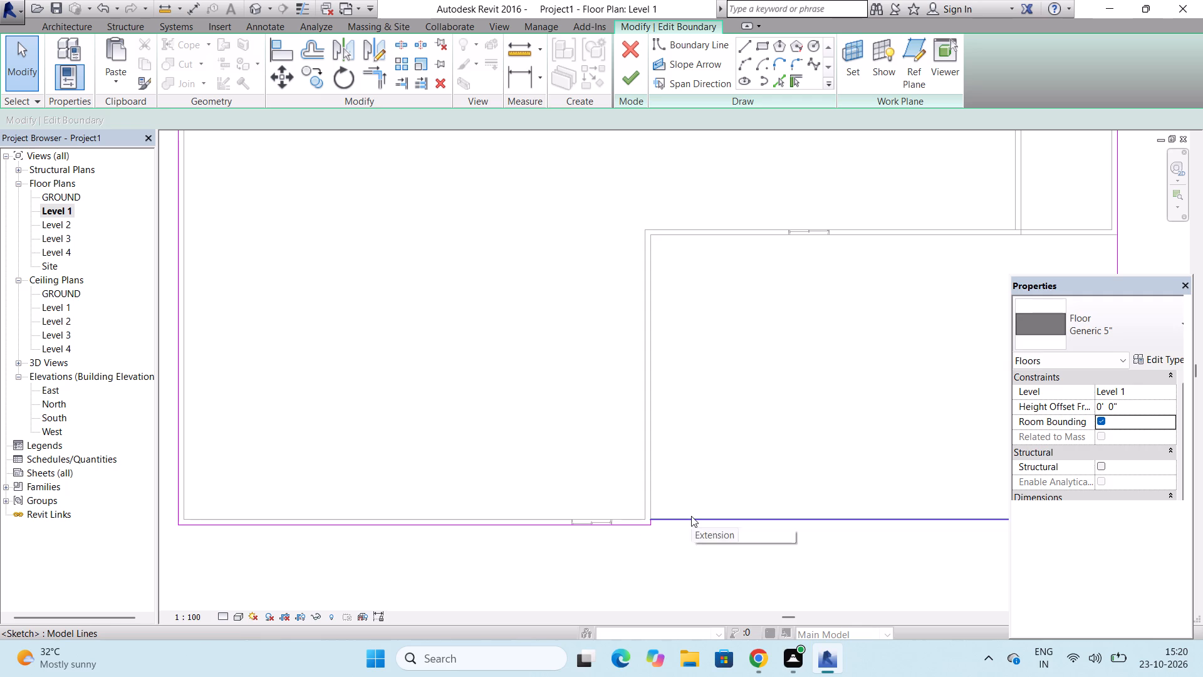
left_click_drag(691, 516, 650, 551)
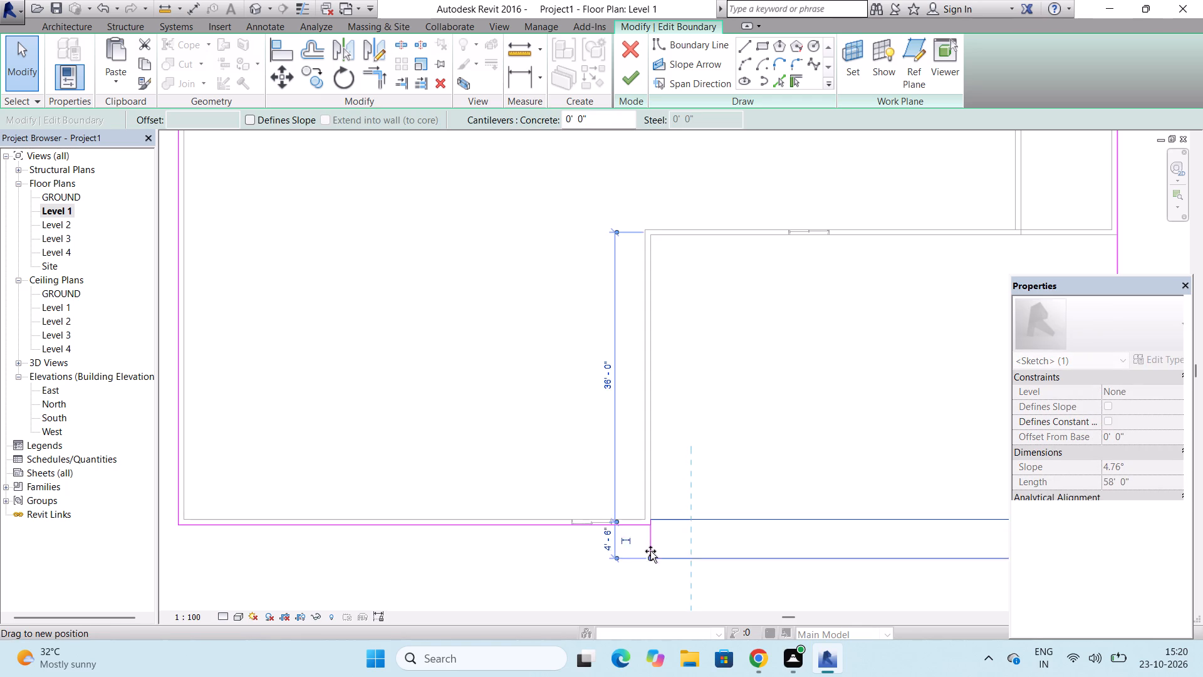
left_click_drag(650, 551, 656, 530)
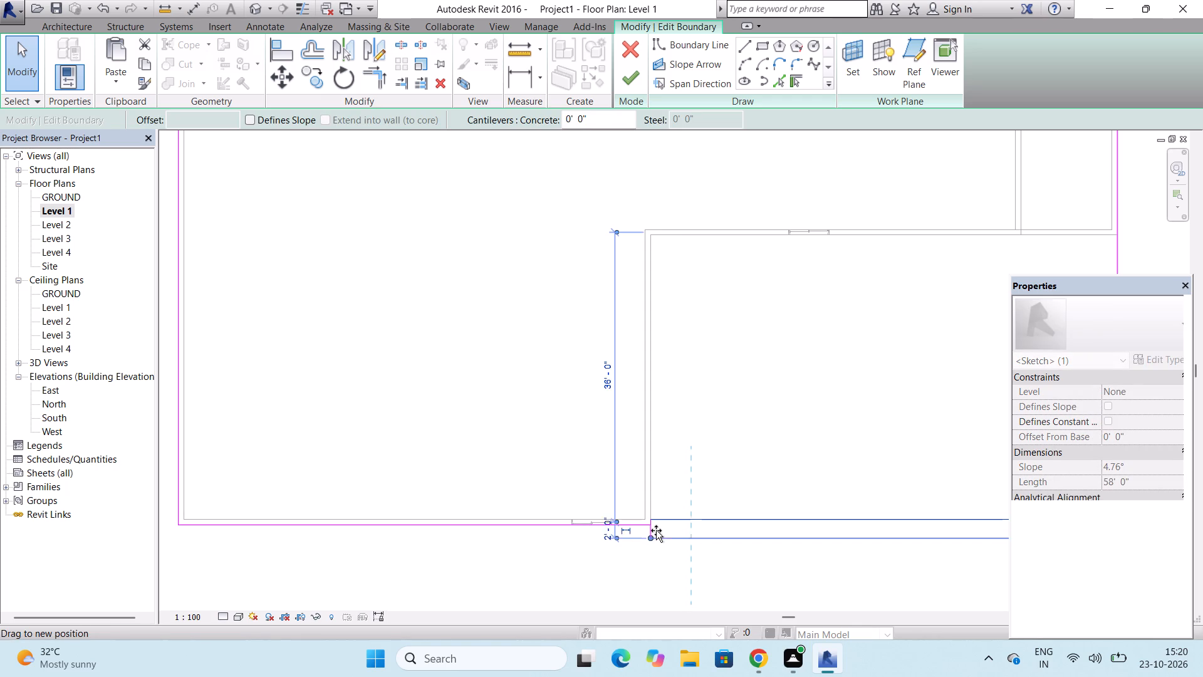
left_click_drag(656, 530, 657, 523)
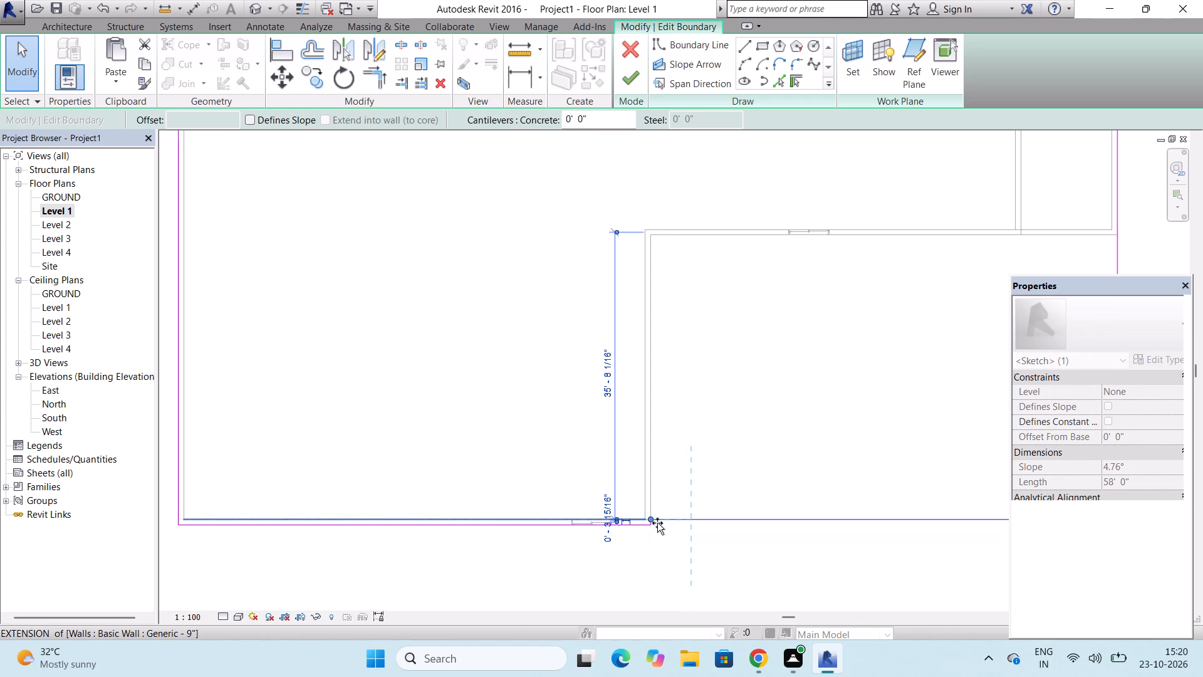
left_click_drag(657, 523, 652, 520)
Delete the short jog line at the corner, align the floor's south boundary line with the wall's outer face, and finish the floor sketch.
scroll(652, 520, "up", 12)
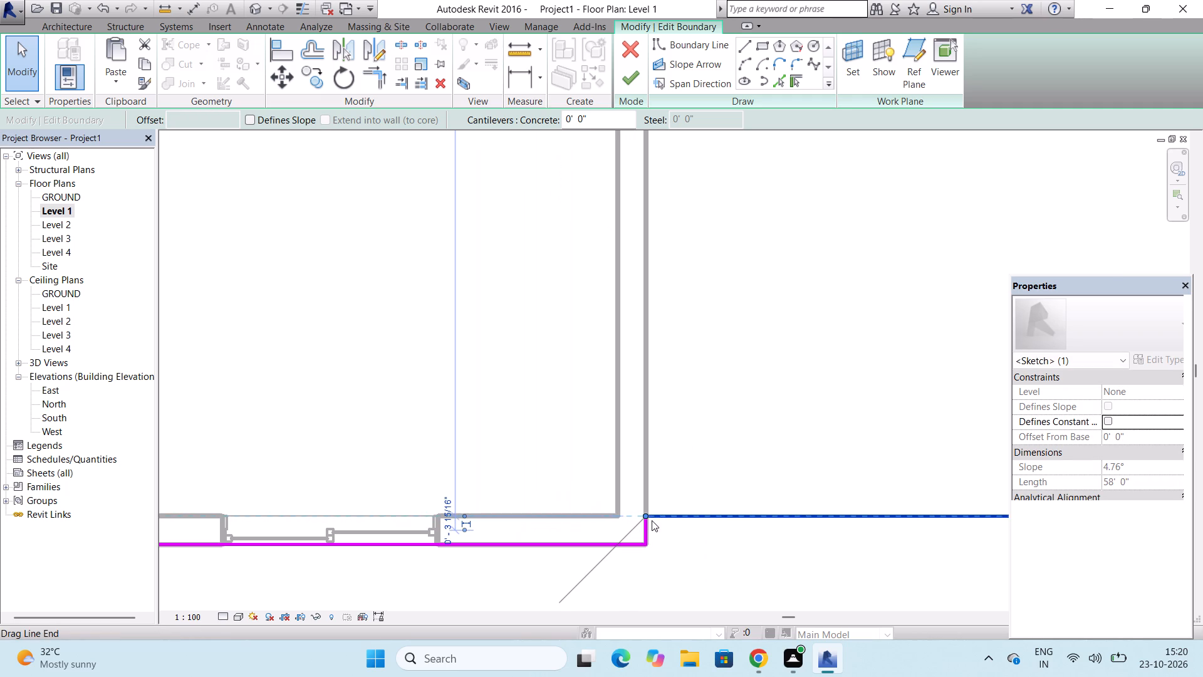
left_click(647, 527)
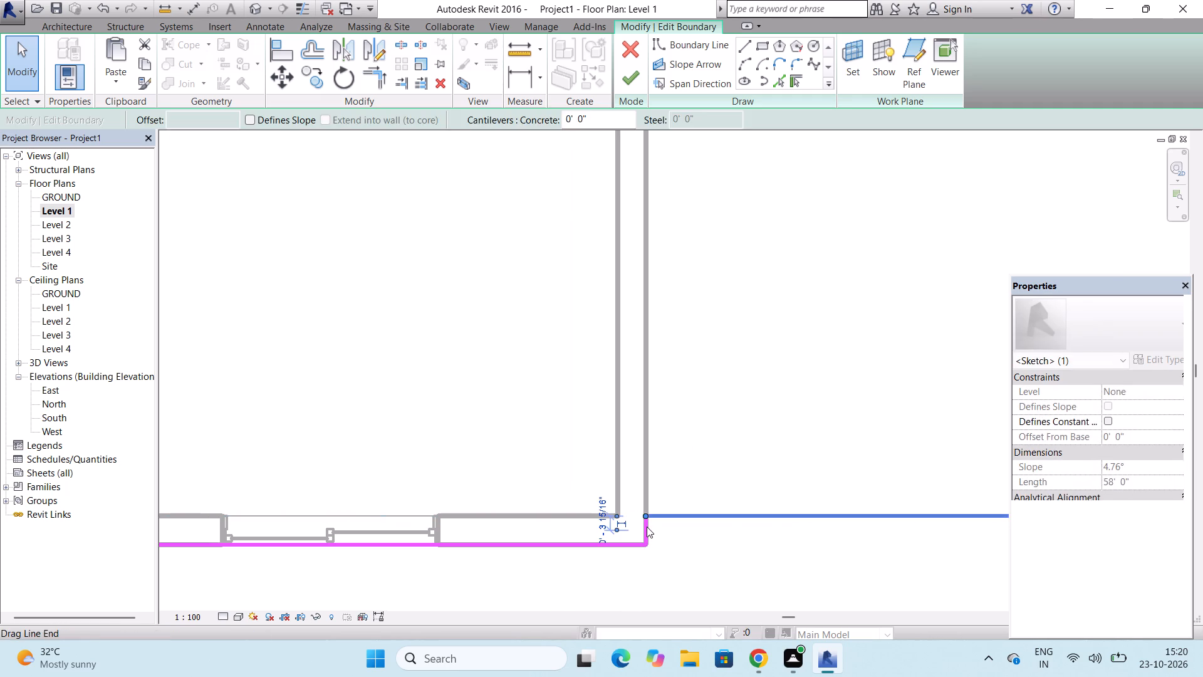
left_click(647, 527)
left_click(647, 527)
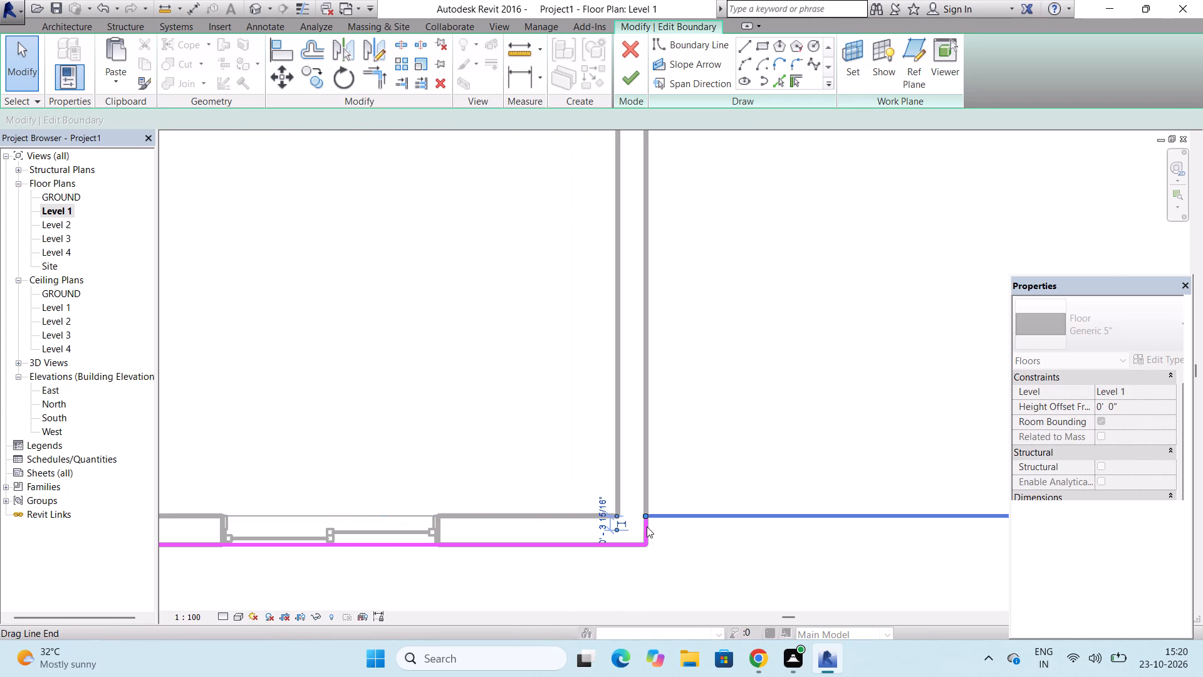
left_click(647, 530)
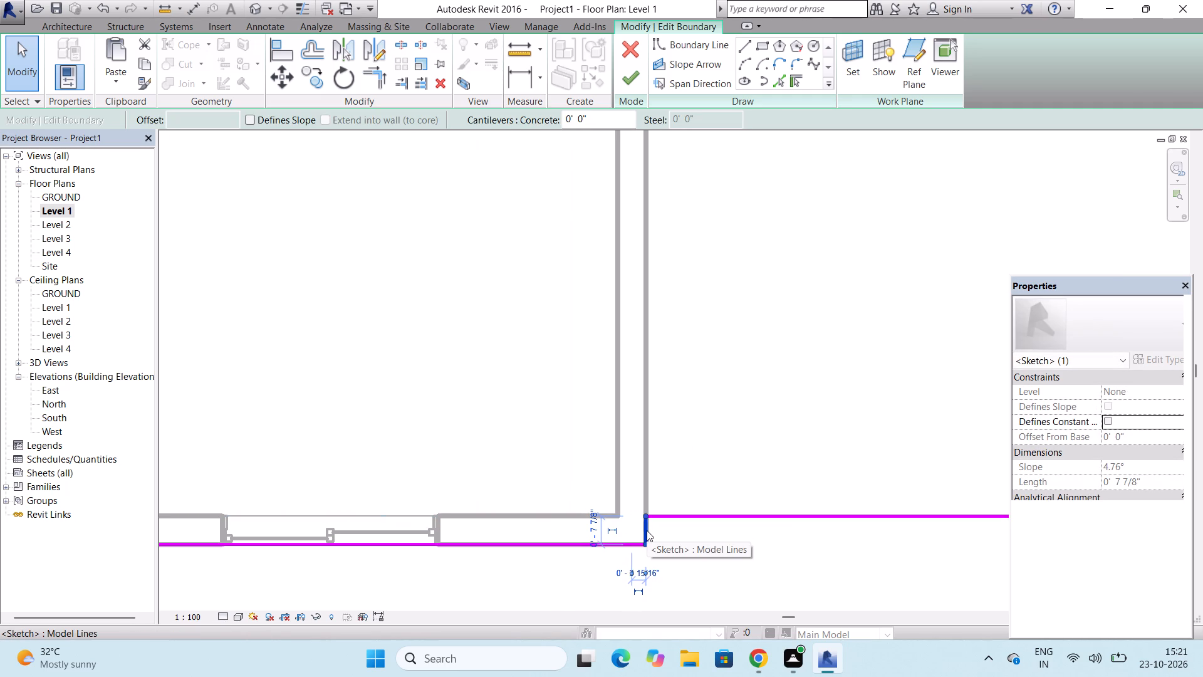
key("Delete")
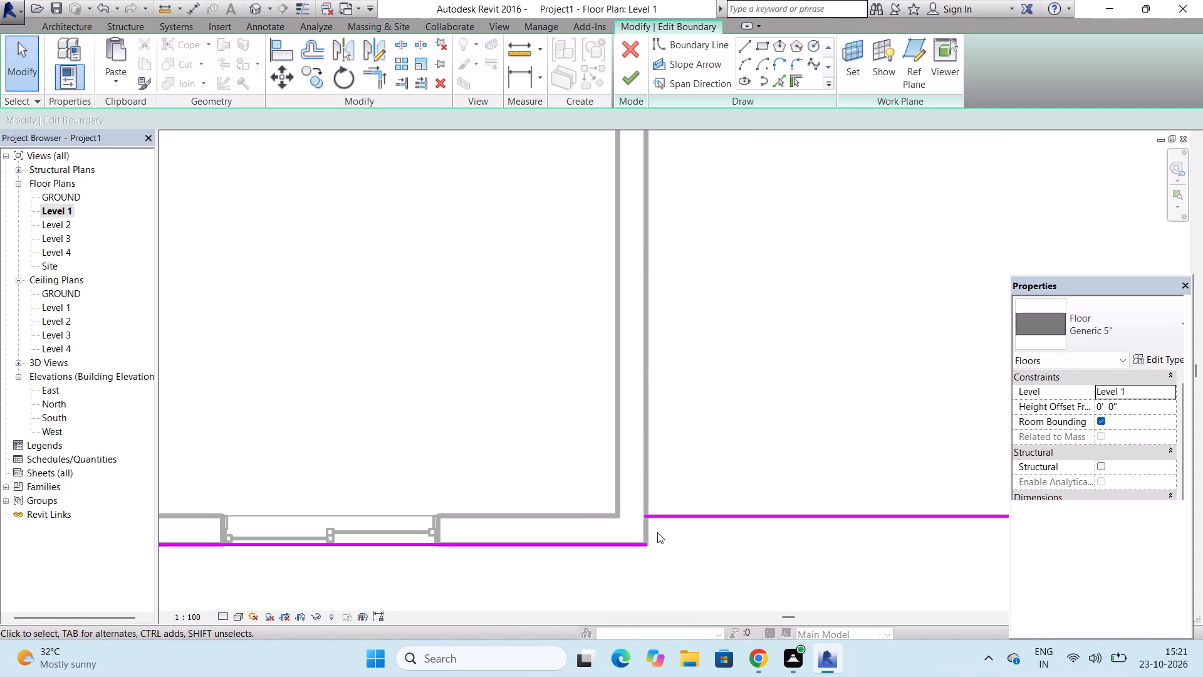
left_click(674, 519)
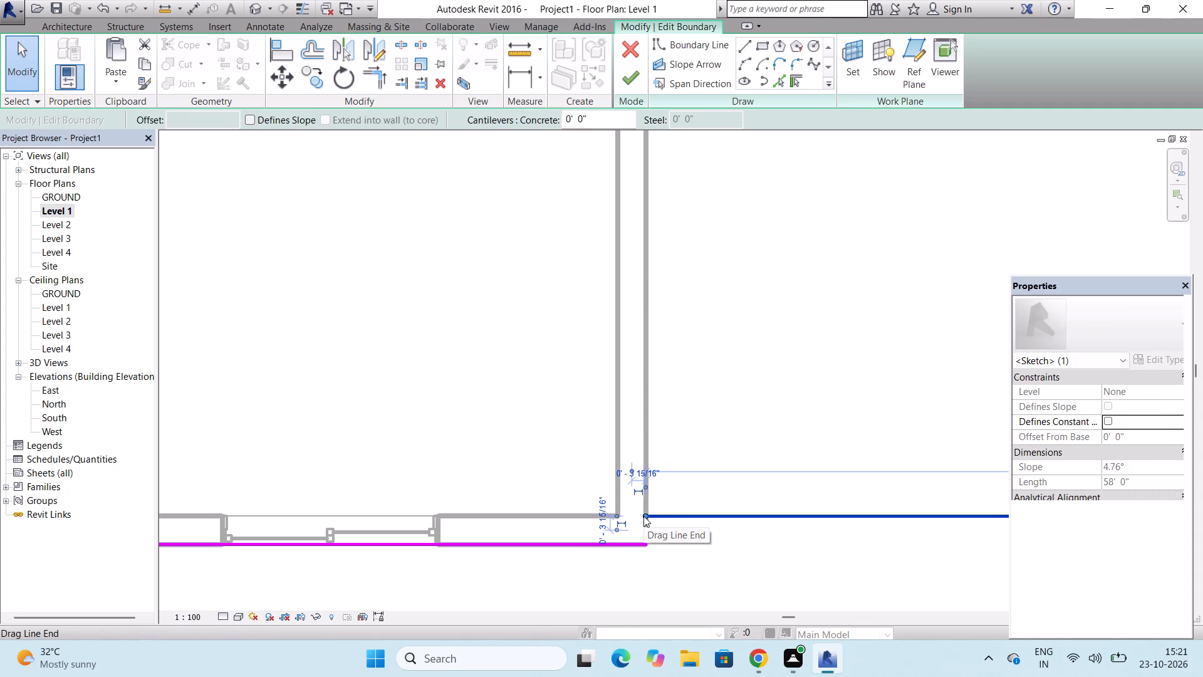
left_click_drag(679, 515, 669, 549)
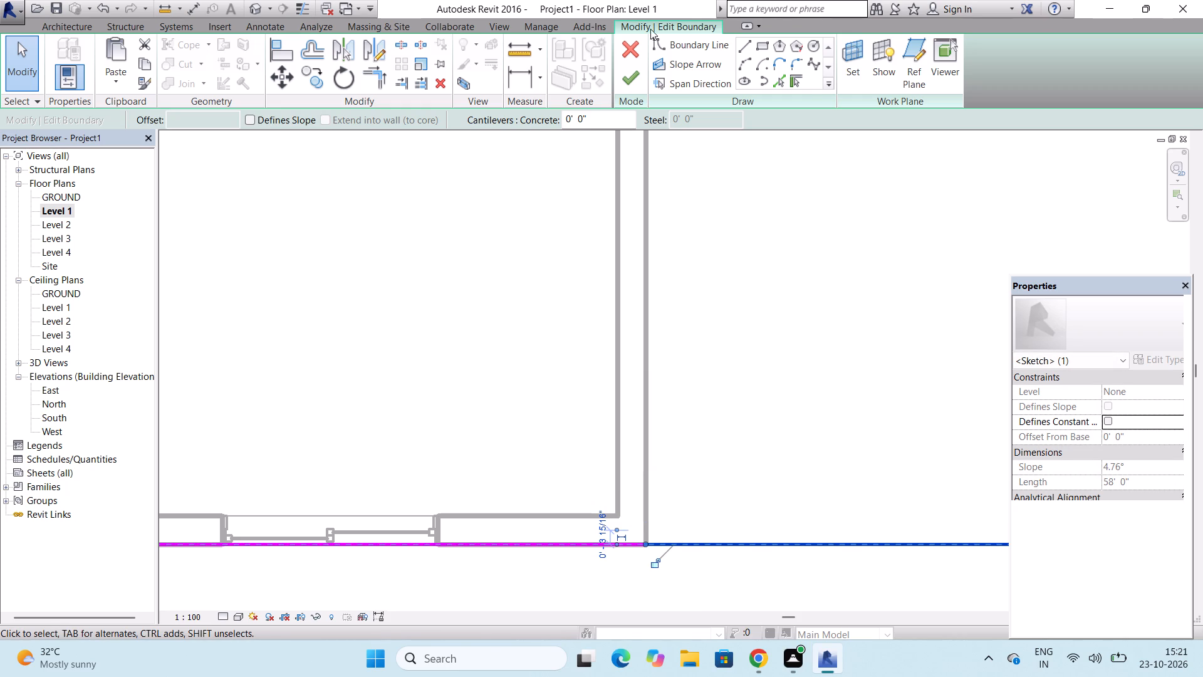
left_click(631, 70)
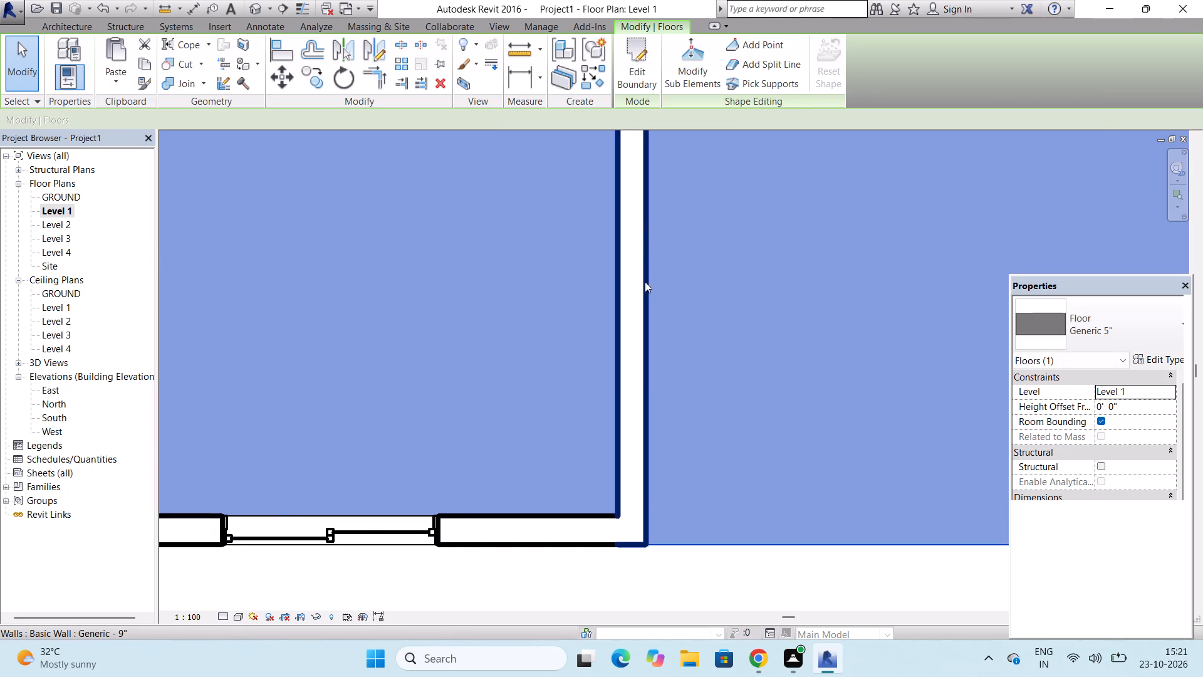
scroll(645, 281, "down", 6)
scroll(633, 401, "down", 6)
key("Escape")
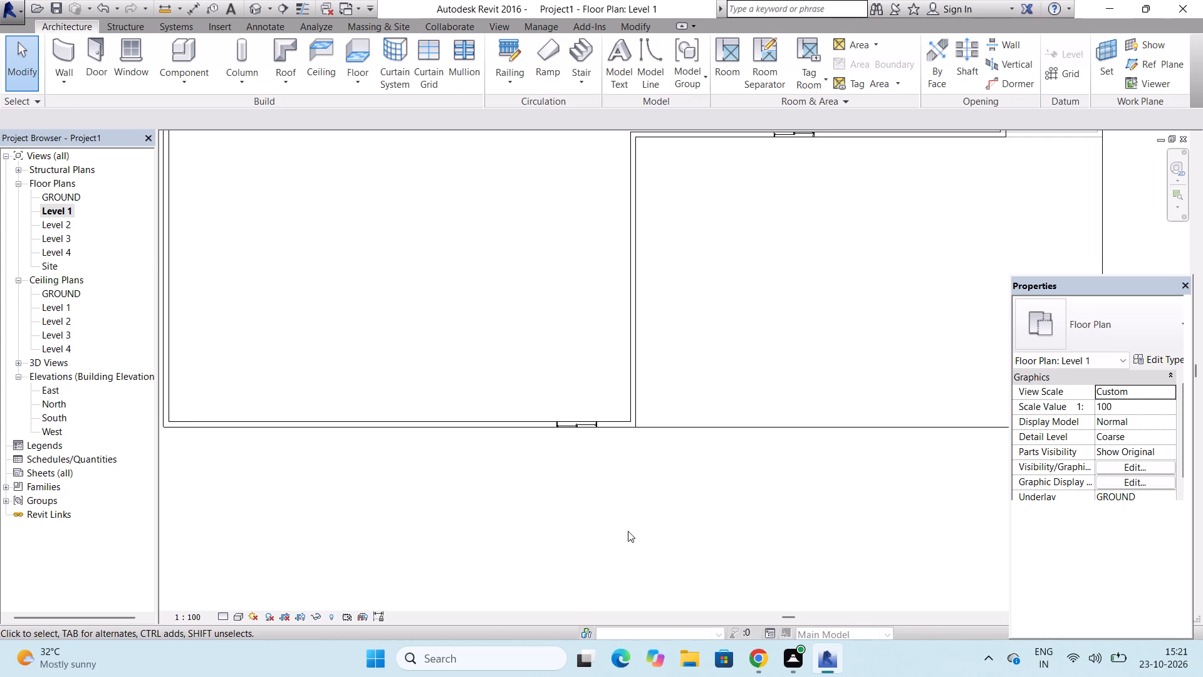
Start placing a window and open the Windows folder of the US Imperial library for loading a family.
scroll(751, 460, "down", 7)
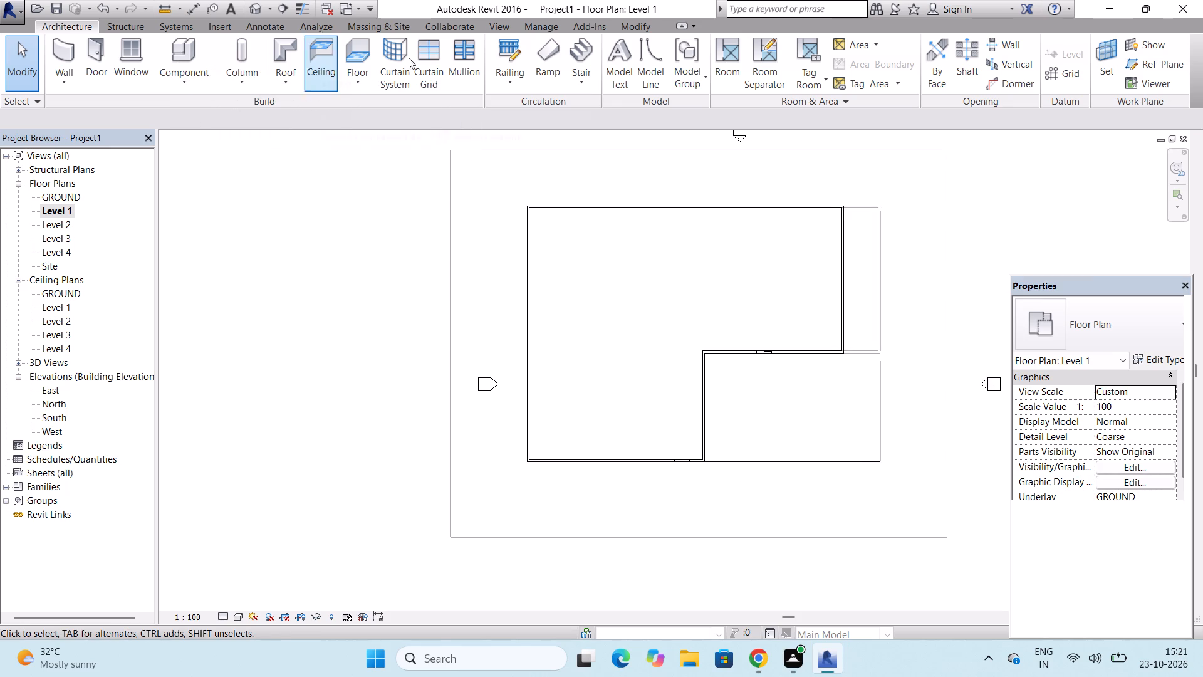
left_click(124, 51)
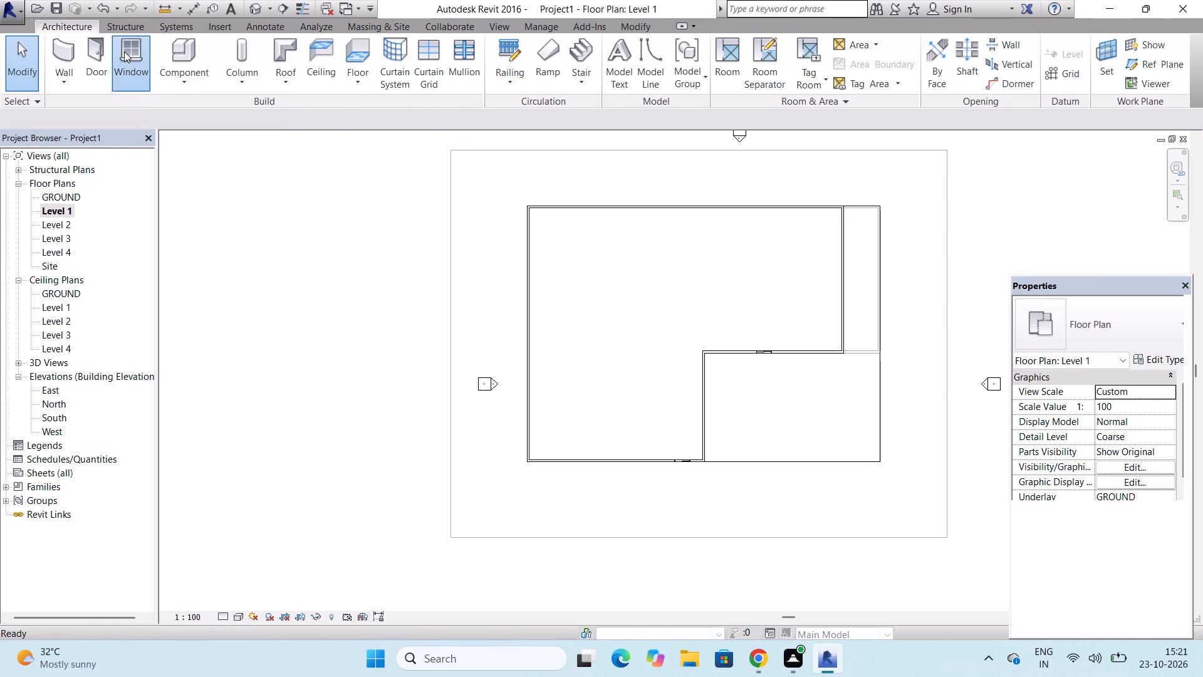
left_click(616, 82)
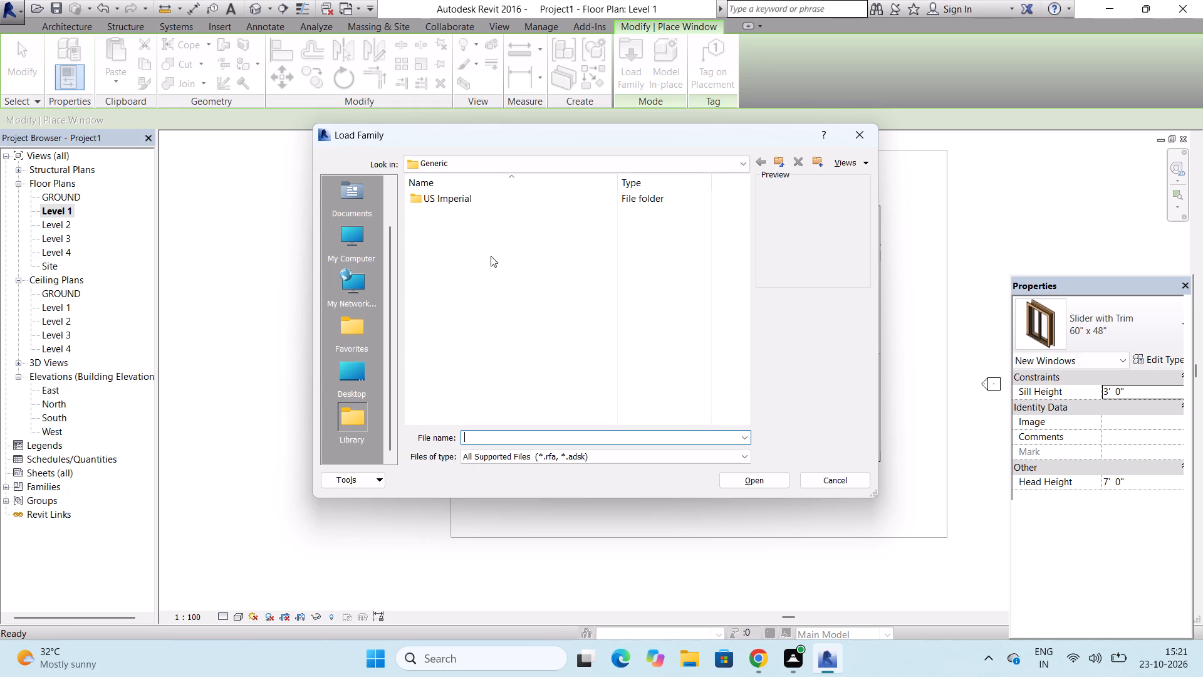
left_click(464, 196)
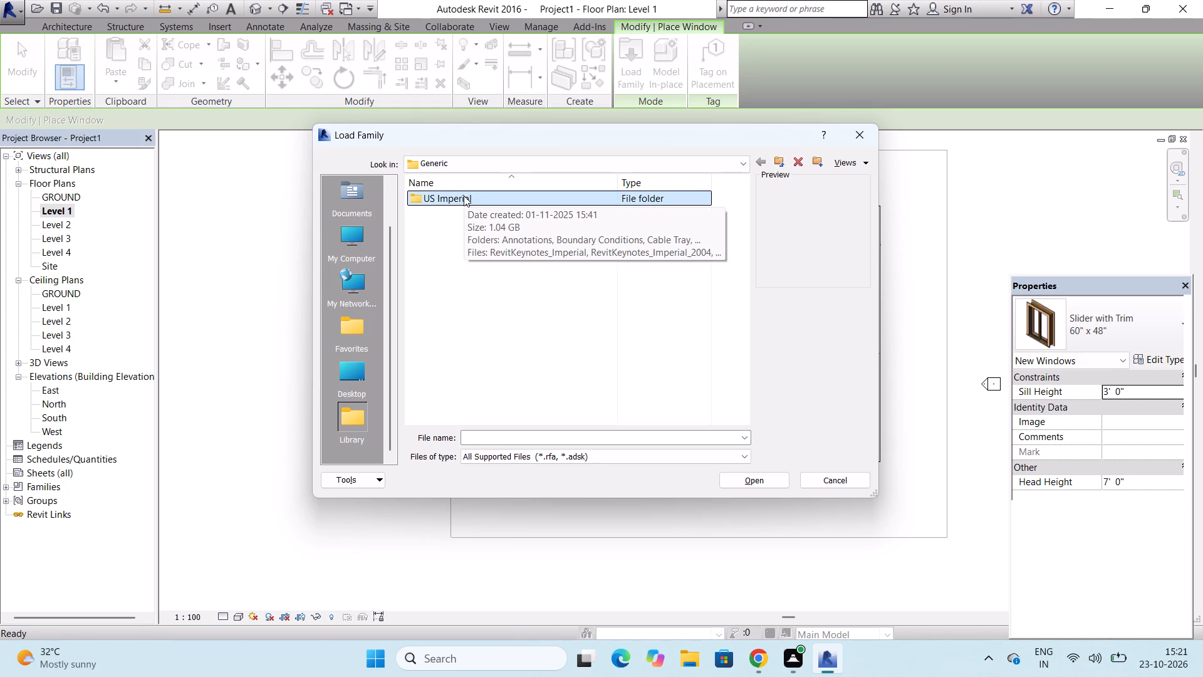
left_click(464, 196)
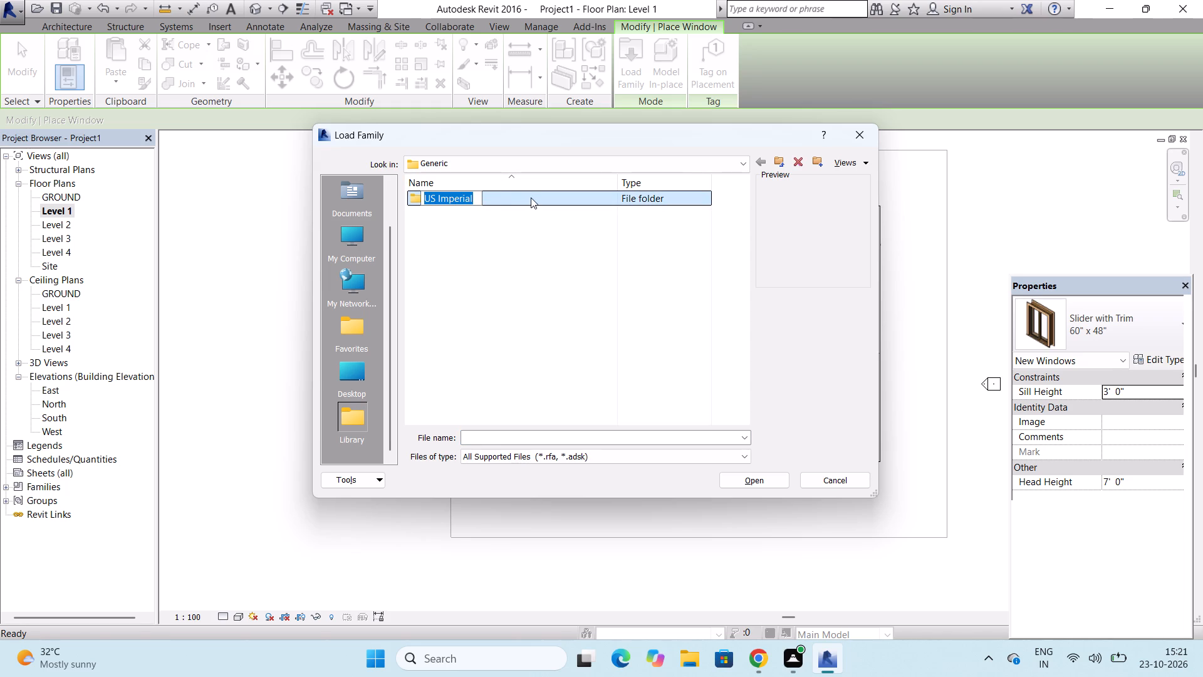
double_click(531, 197)
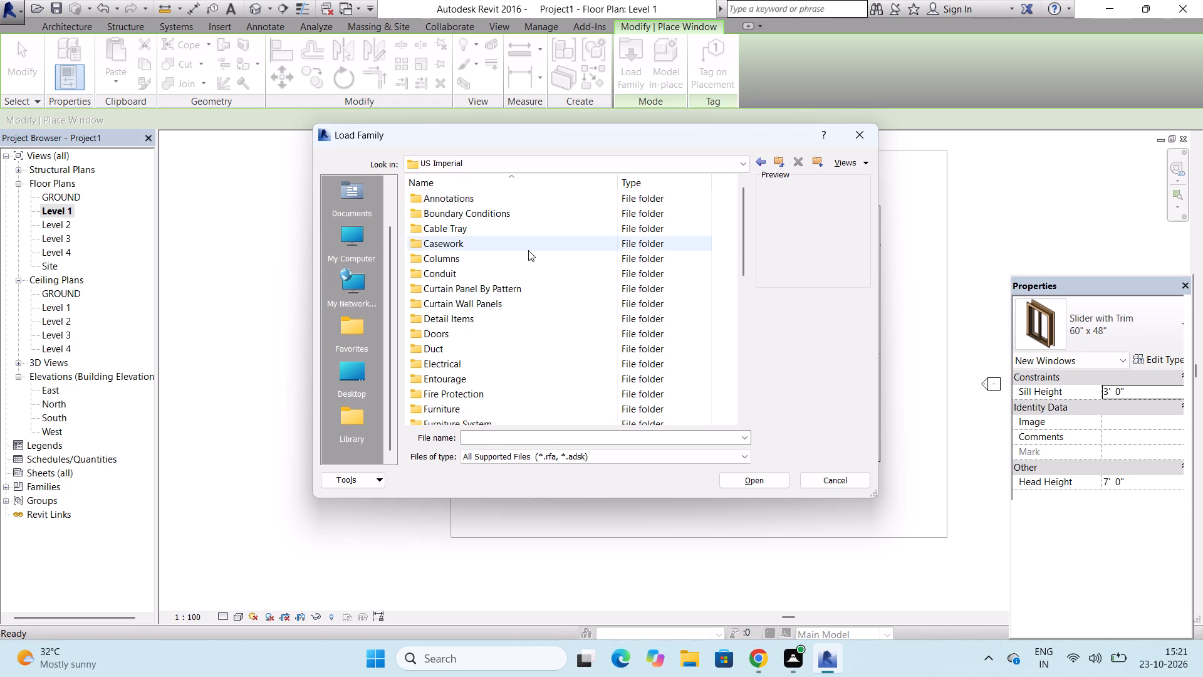
scroll(528, 250, "down", 13)
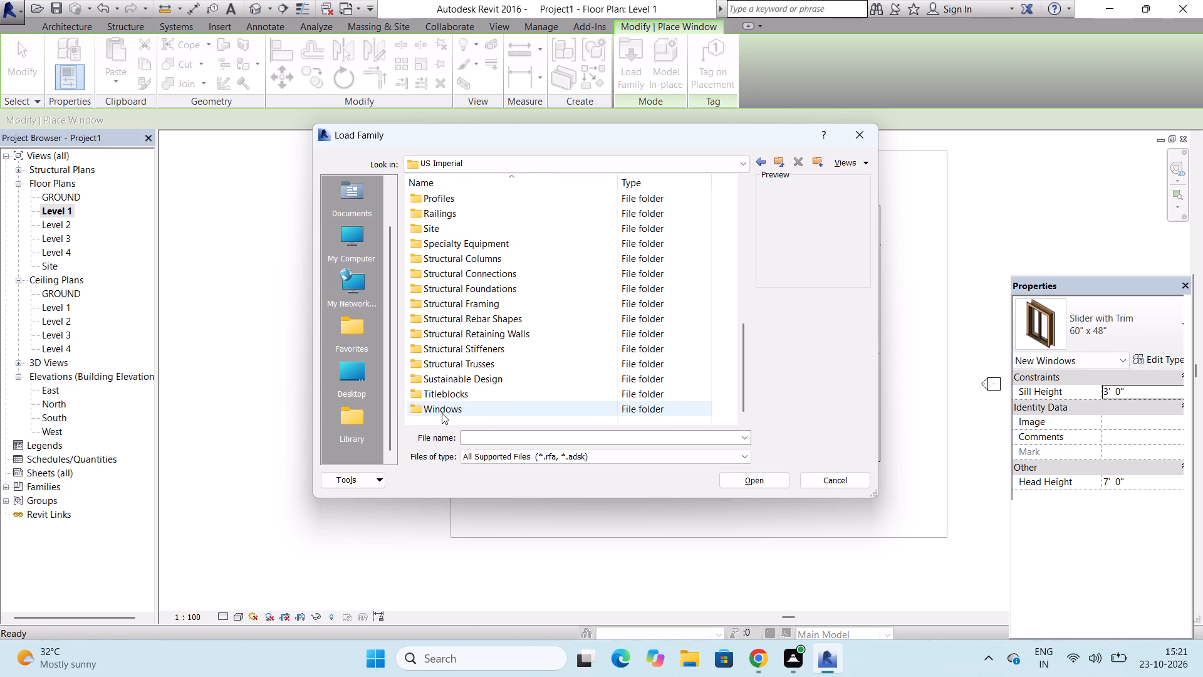
left_click(440, 413)
double_click(440, 413)
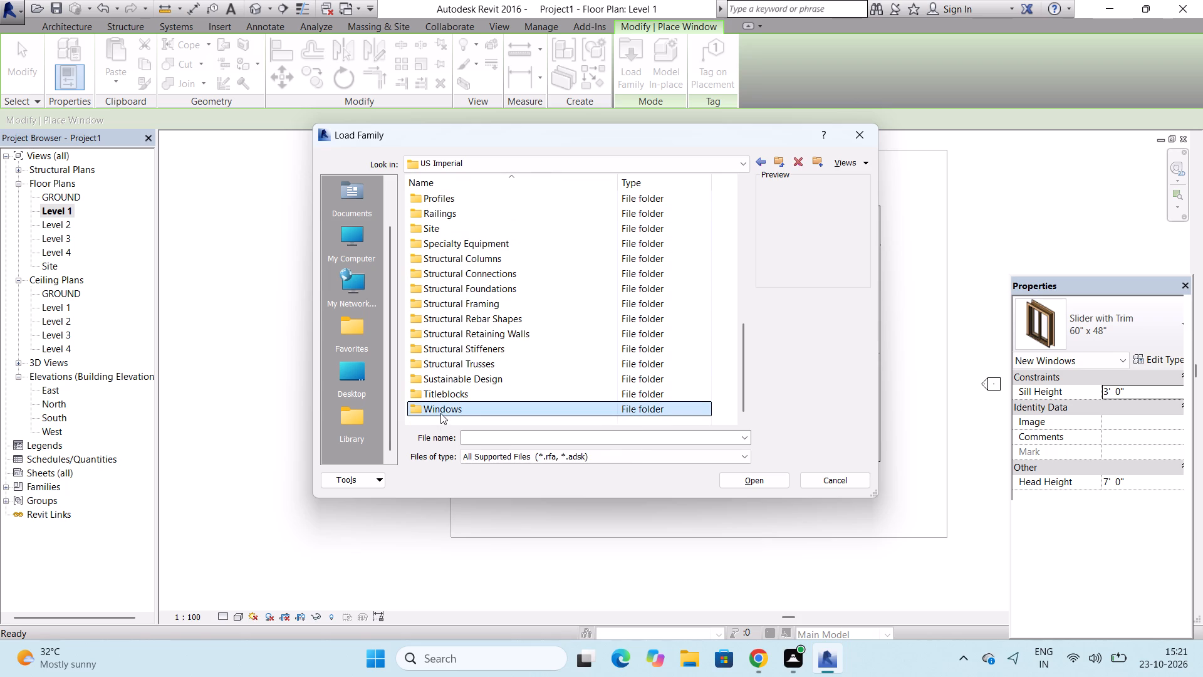
scroll(448, 392, "down", 4)
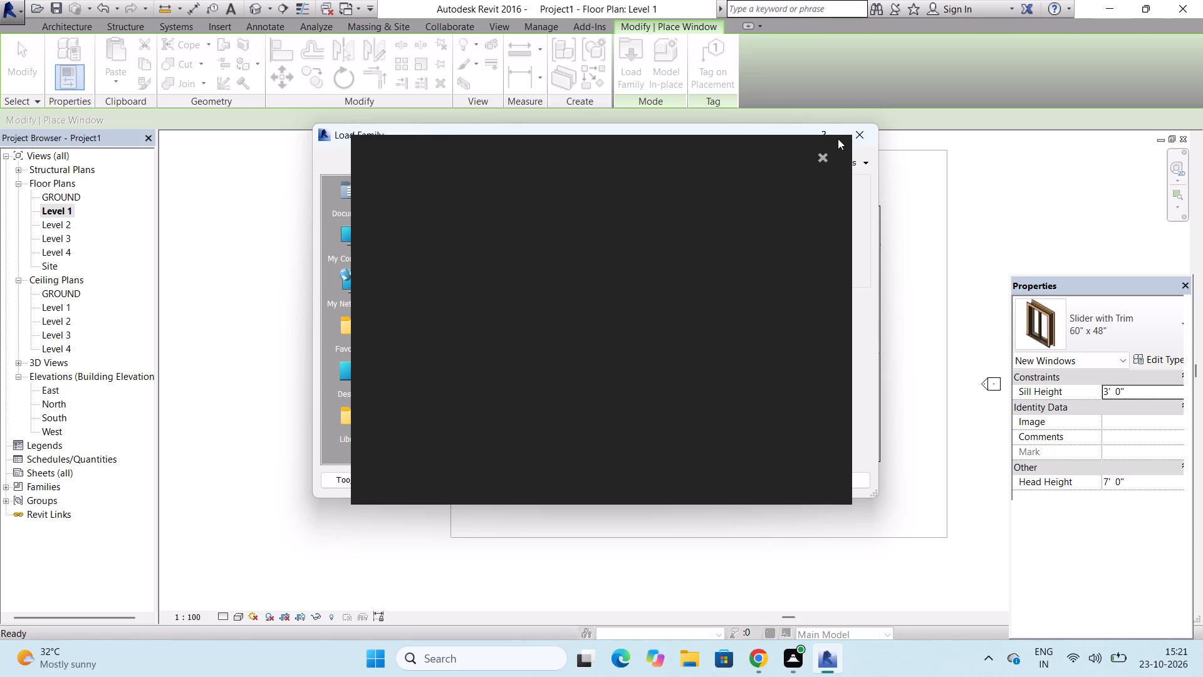
left_click(825, 153)
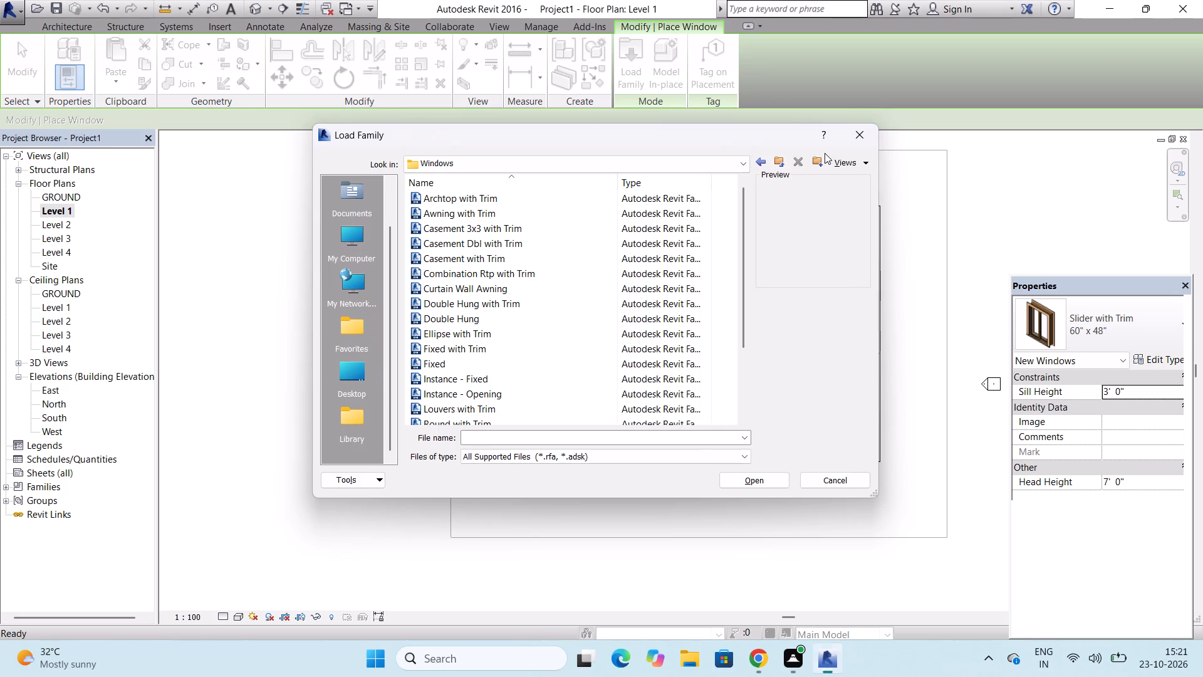
Examine the previews of the window families in the Windows folder, from the opening types up to the casement types.
scroll(572, 290, "down", 7)
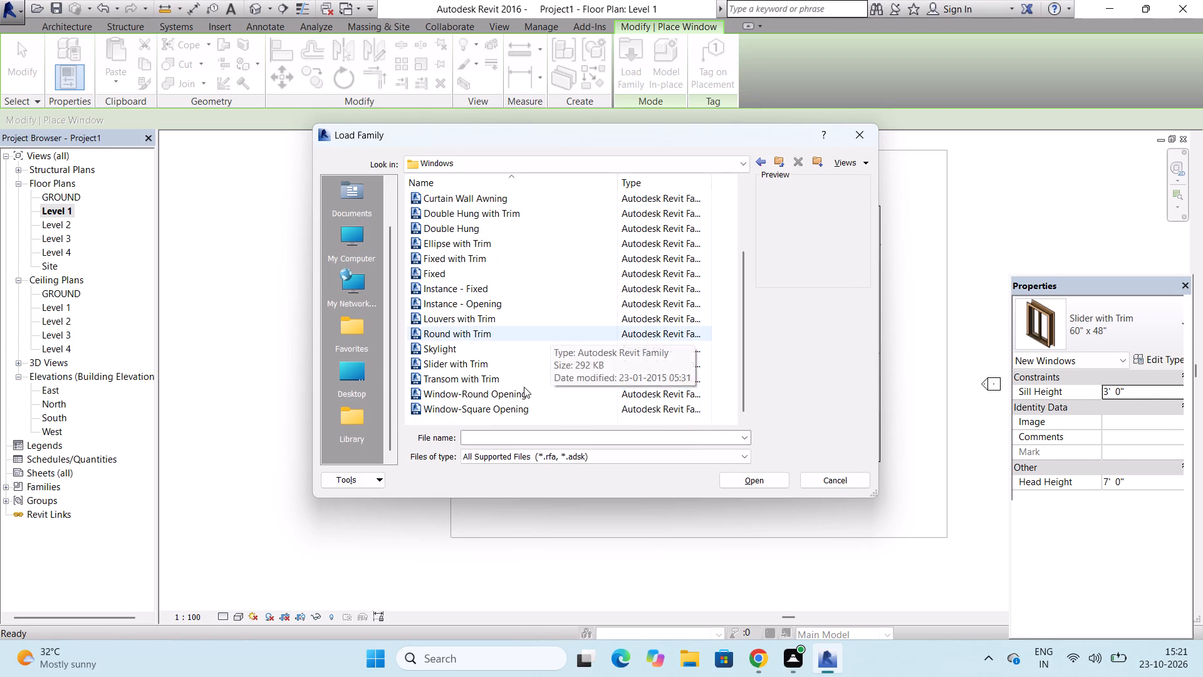
left_click(518, 404)
left_click(514, 389)
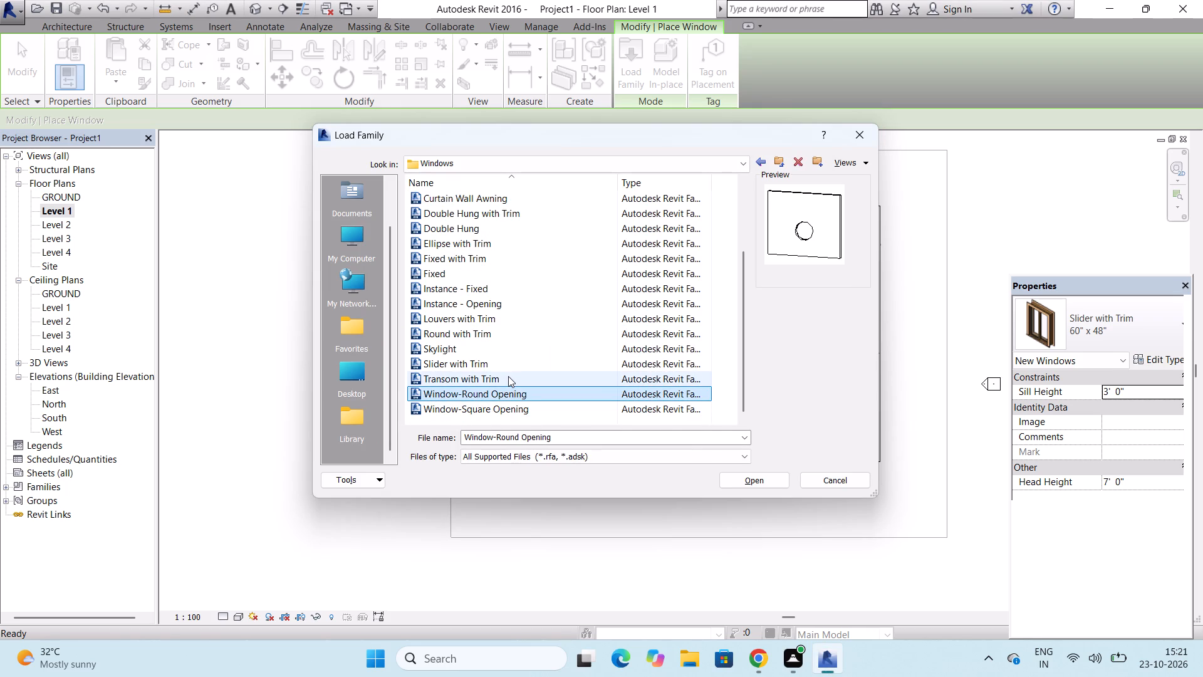
left_click(508, 376)
left_click(504, 358)
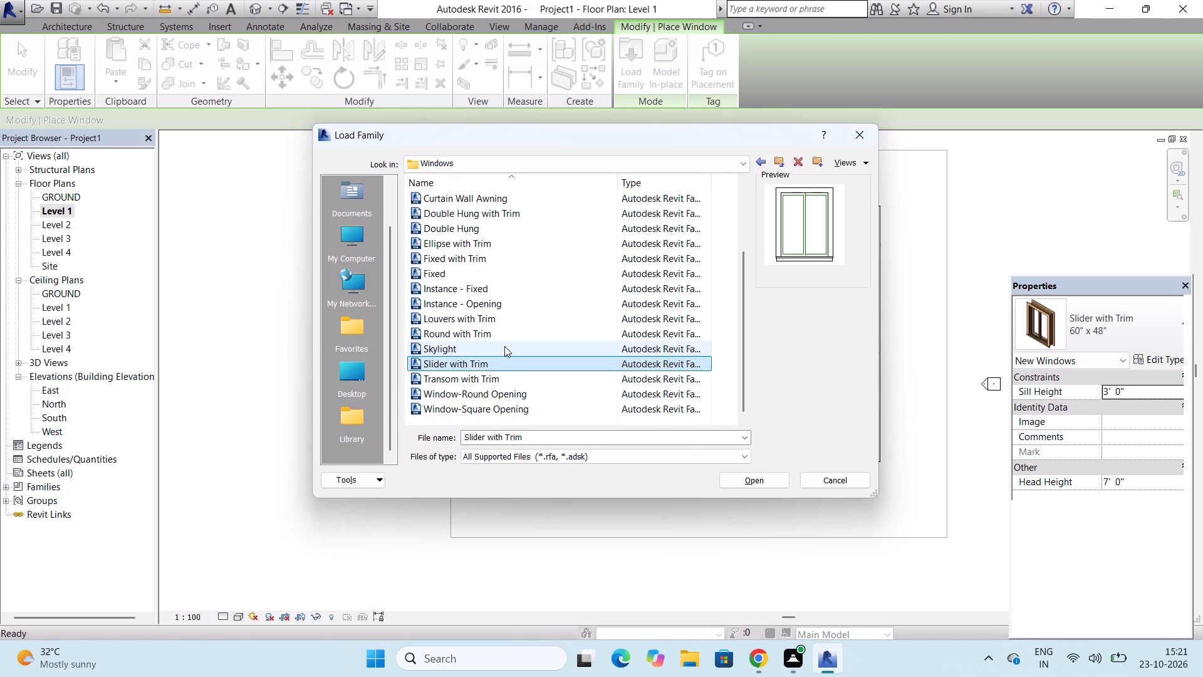
left_click(504, 346)
left_click(504, 338)
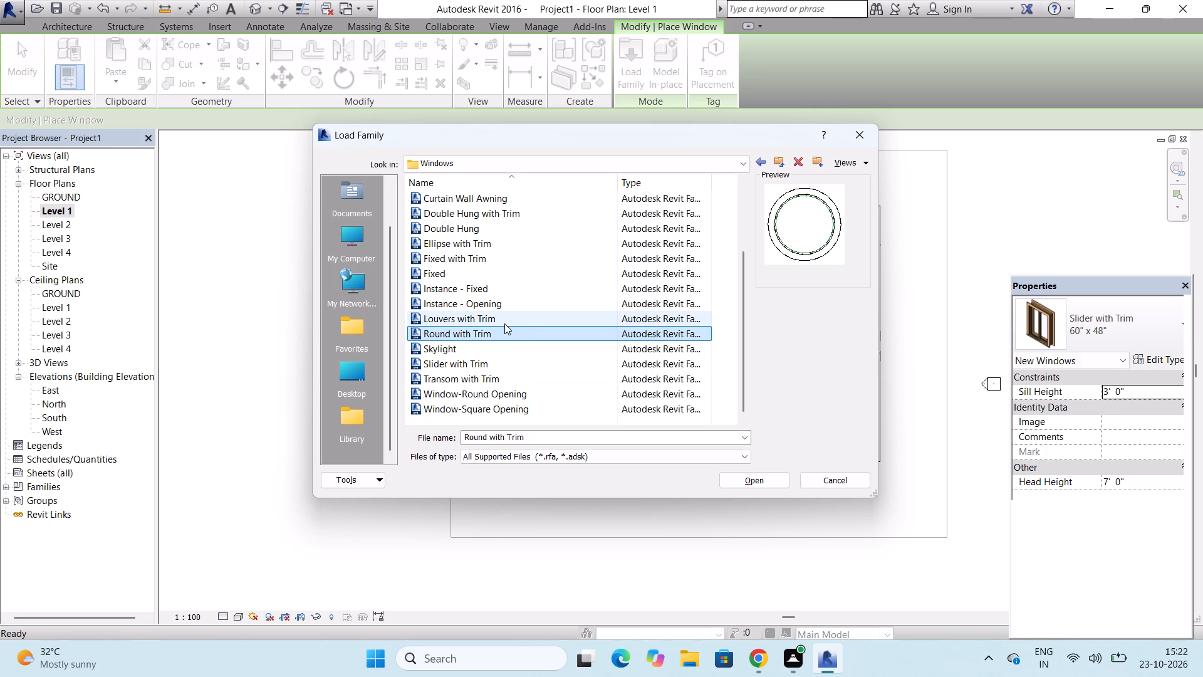
left_click(504, 323)
left_click(504, 301)
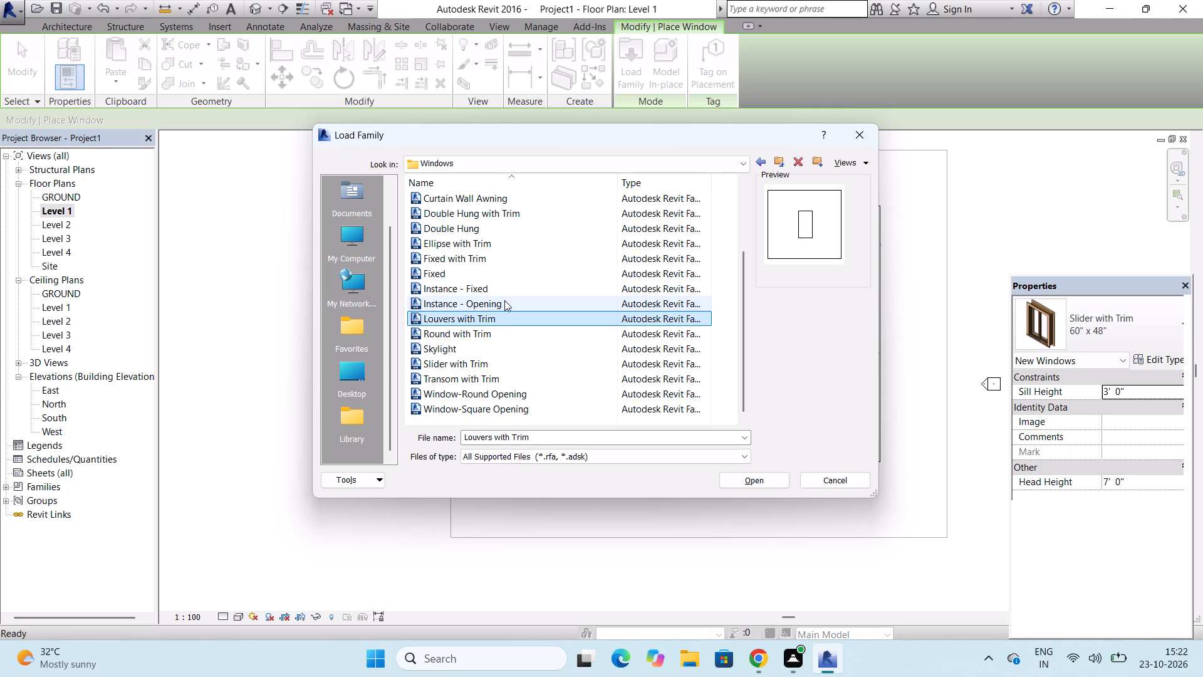
left_click(504, 288)
left_click(504, 278)
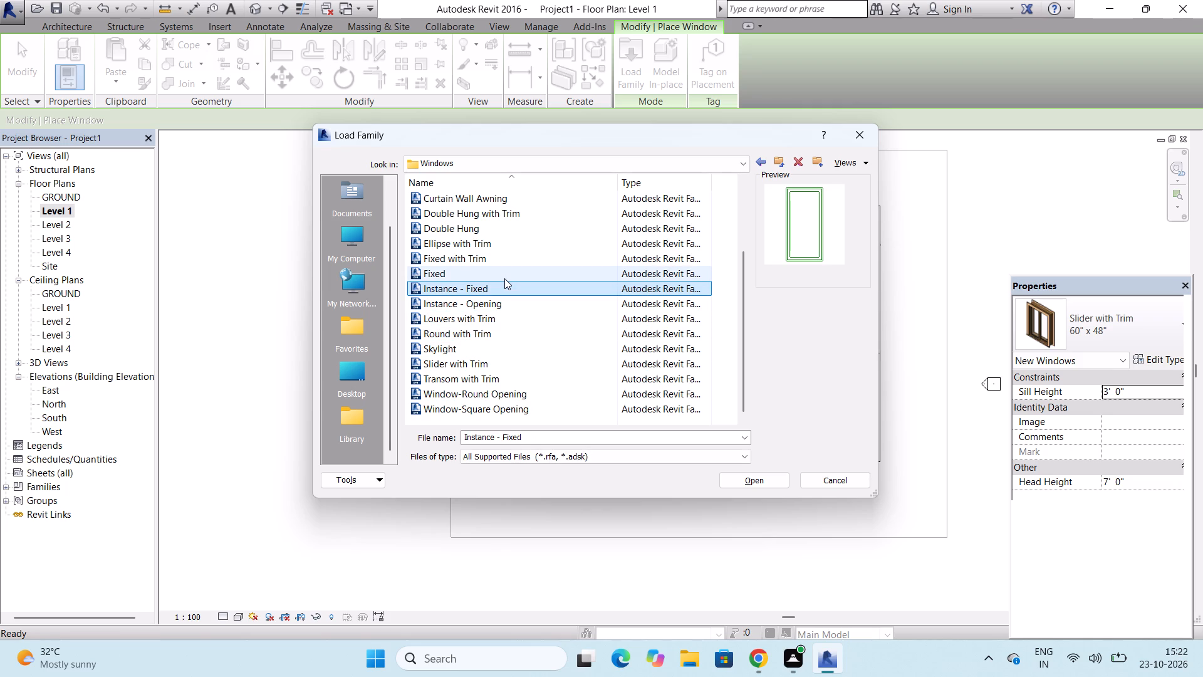
left_click(504, 259)
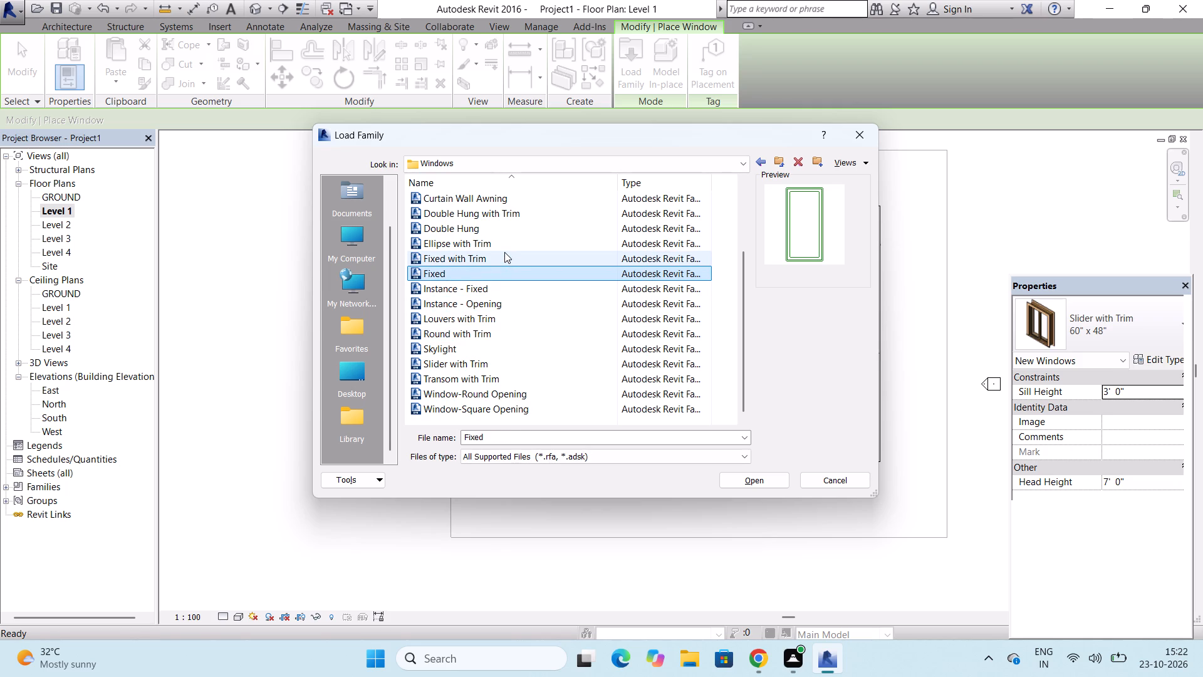
left_click(505, 243)
left_click(505, 241)
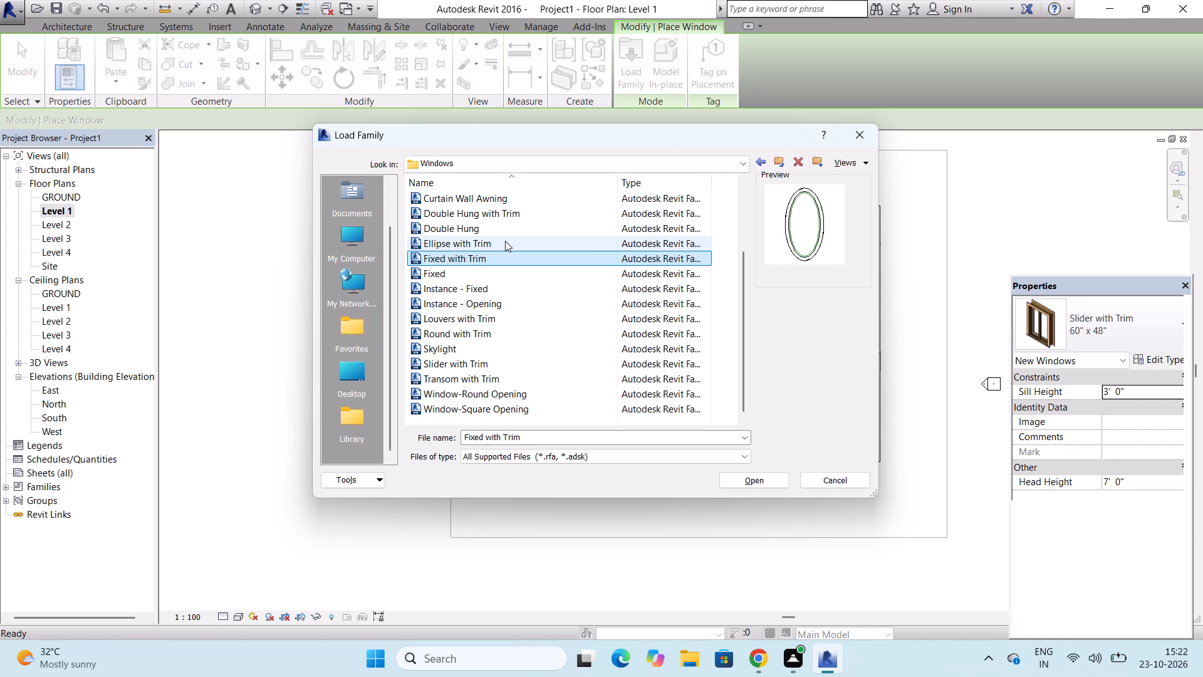
left_click(506, 226)
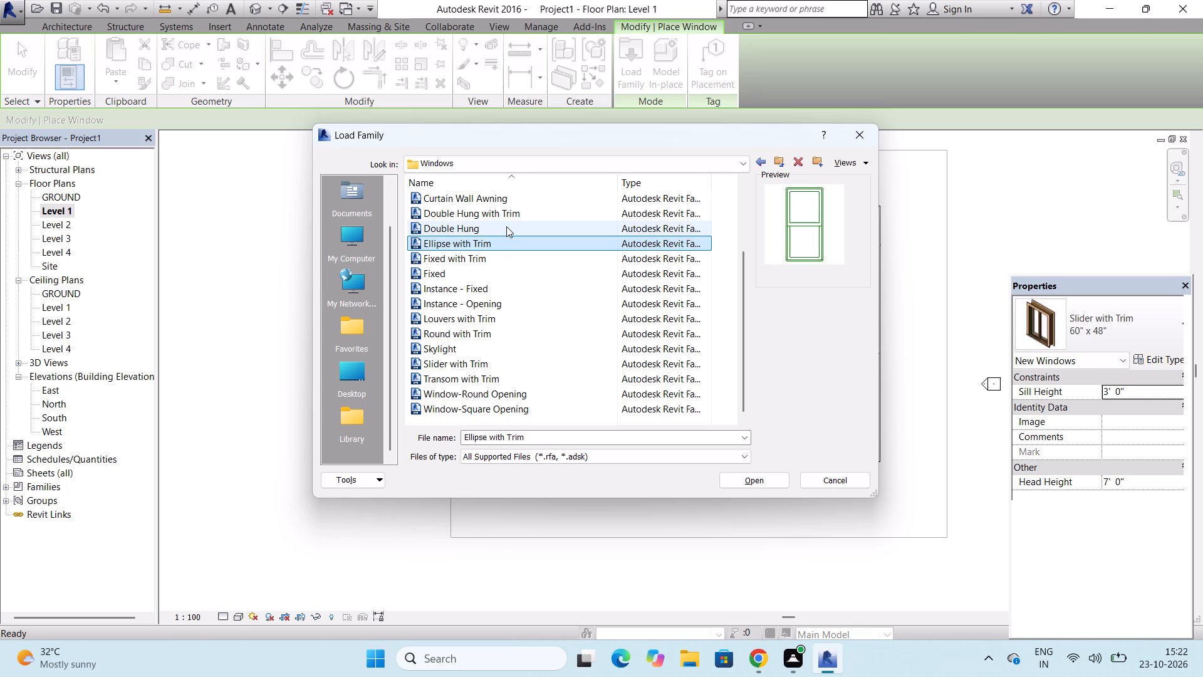
left_click(518, 212)
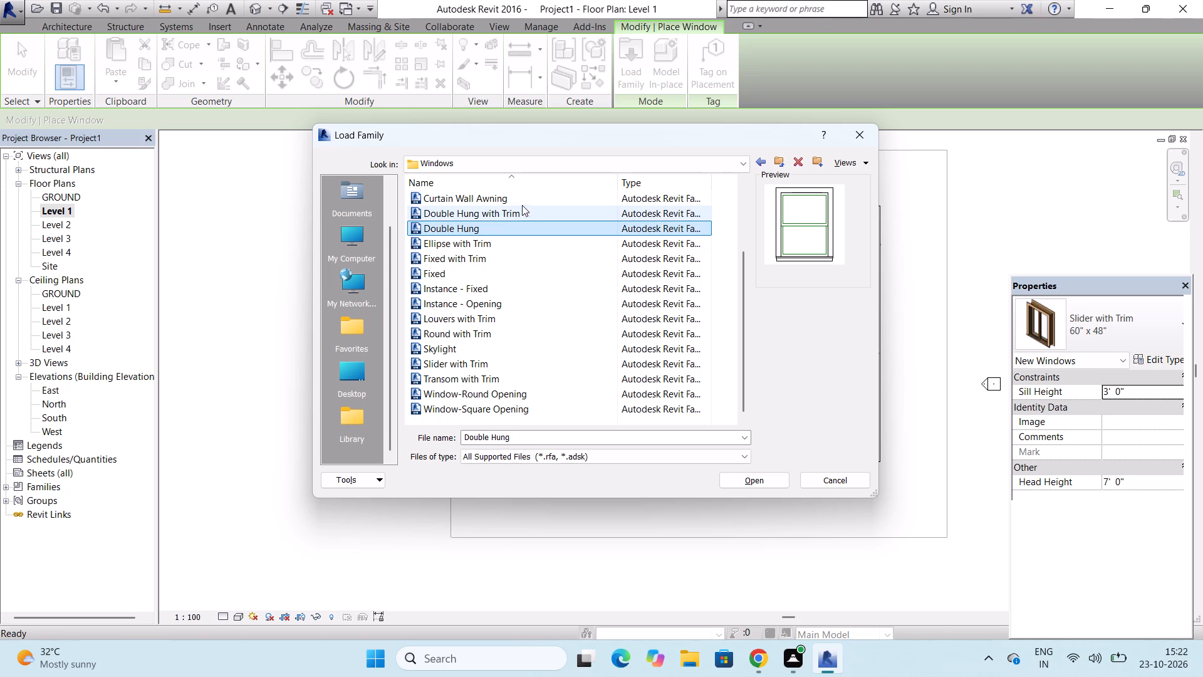
left_click(522, 202)
scroll(522, 202, "up", 1)
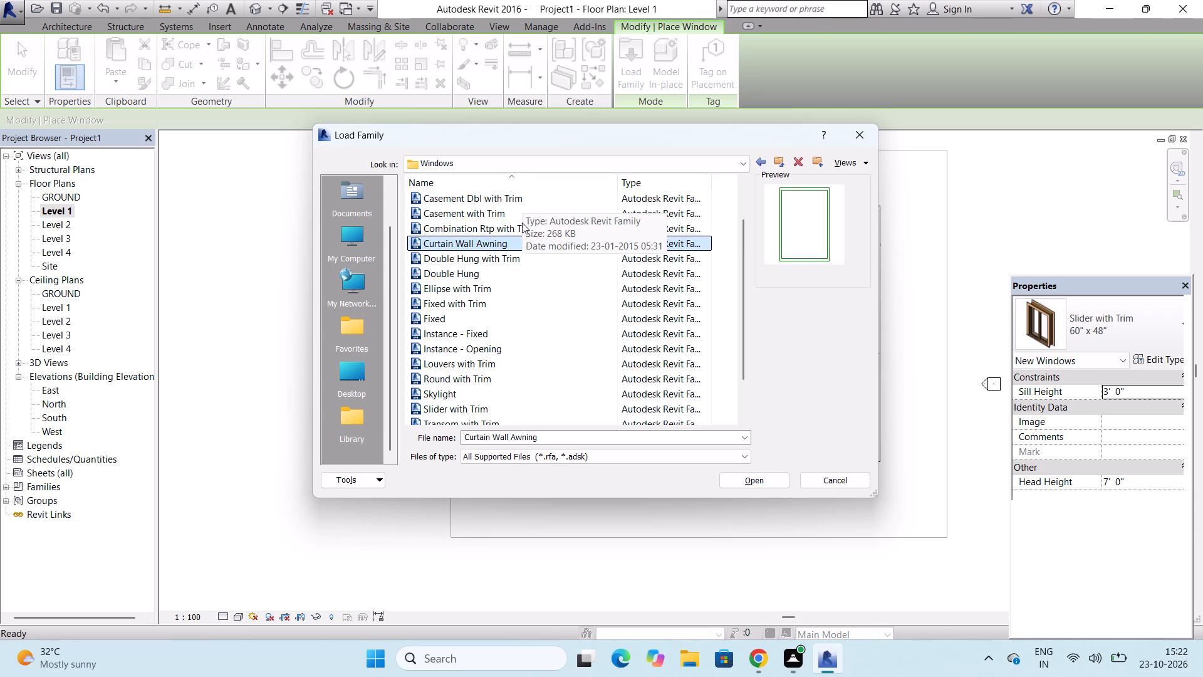
left_click(522, 223)
left_click(522, 216)
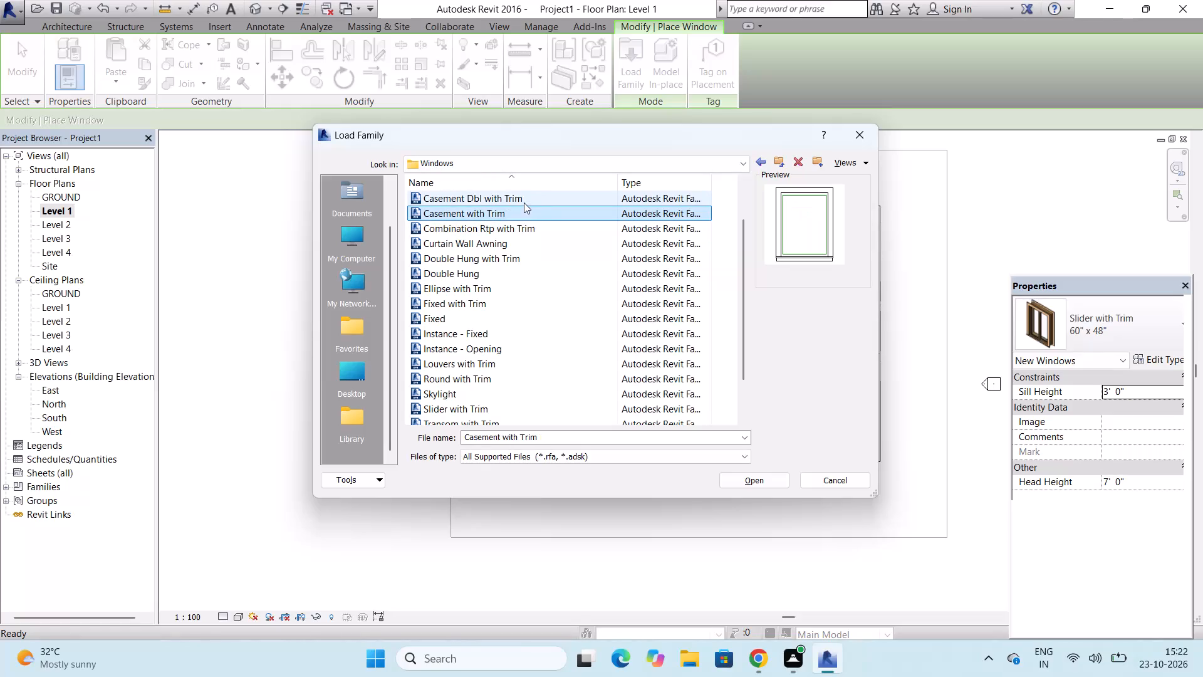
left_click(524, 202)
scroll(524, 202, "up", 2)
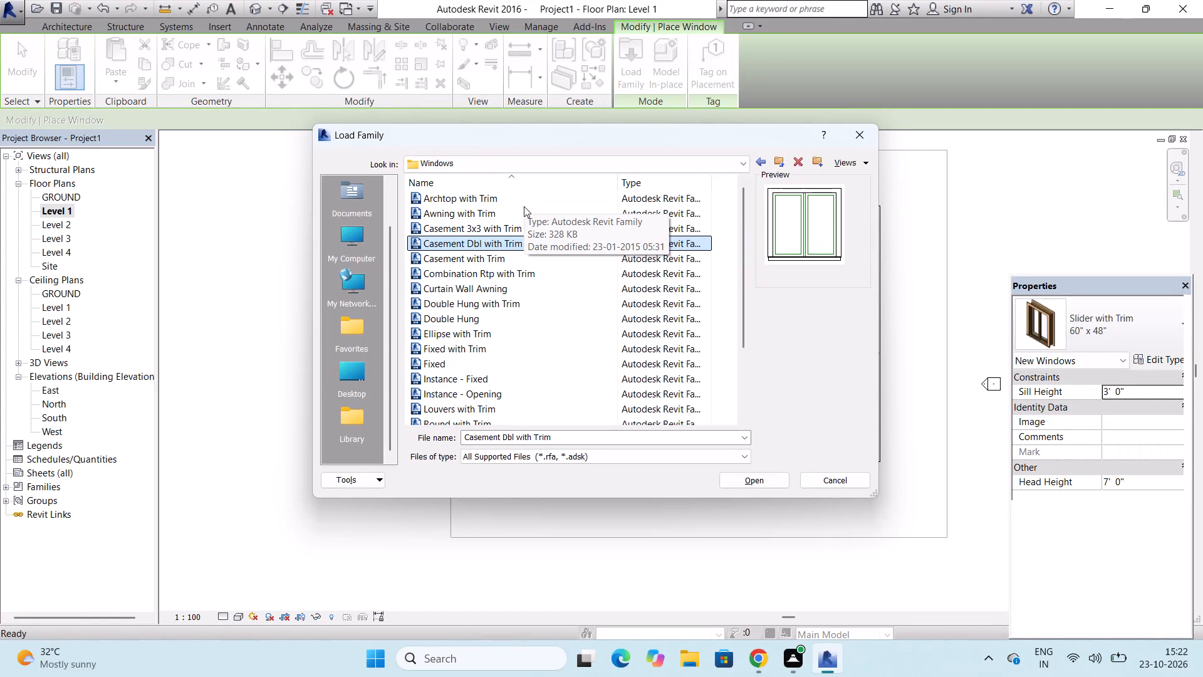
Load the Casement 3x3 with Trim family and place a 36" x 48" window in the south wall, 17' from the slider window.
left_click(513, 229)
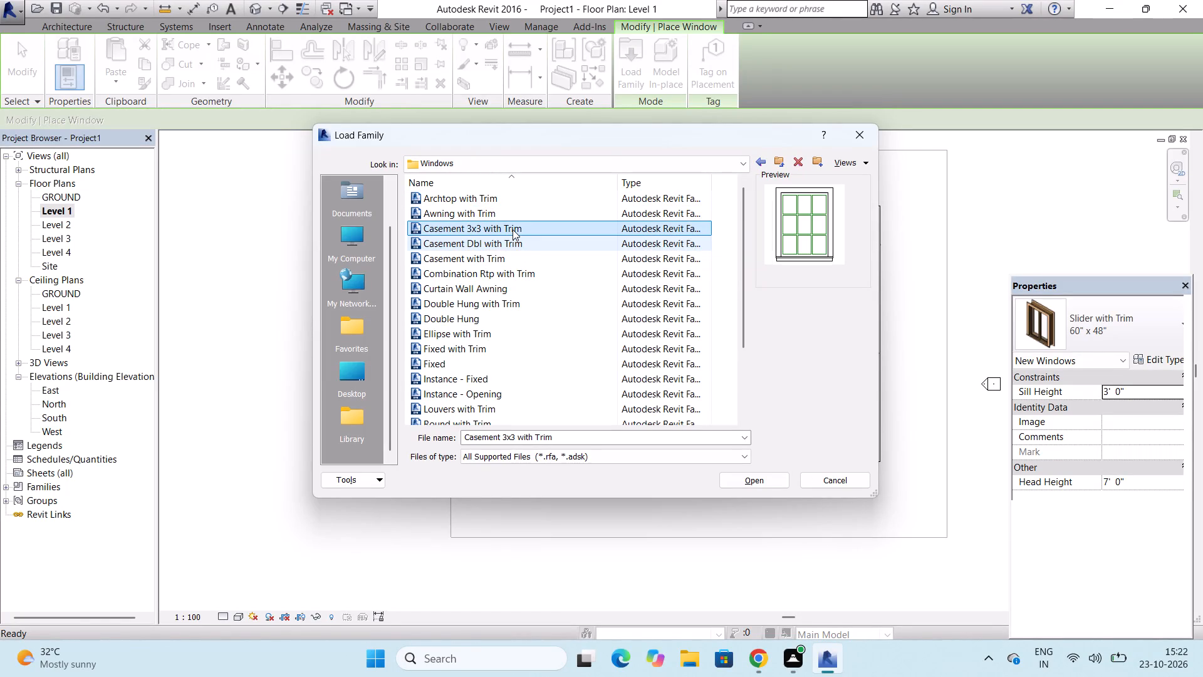
left_click(737, 474)
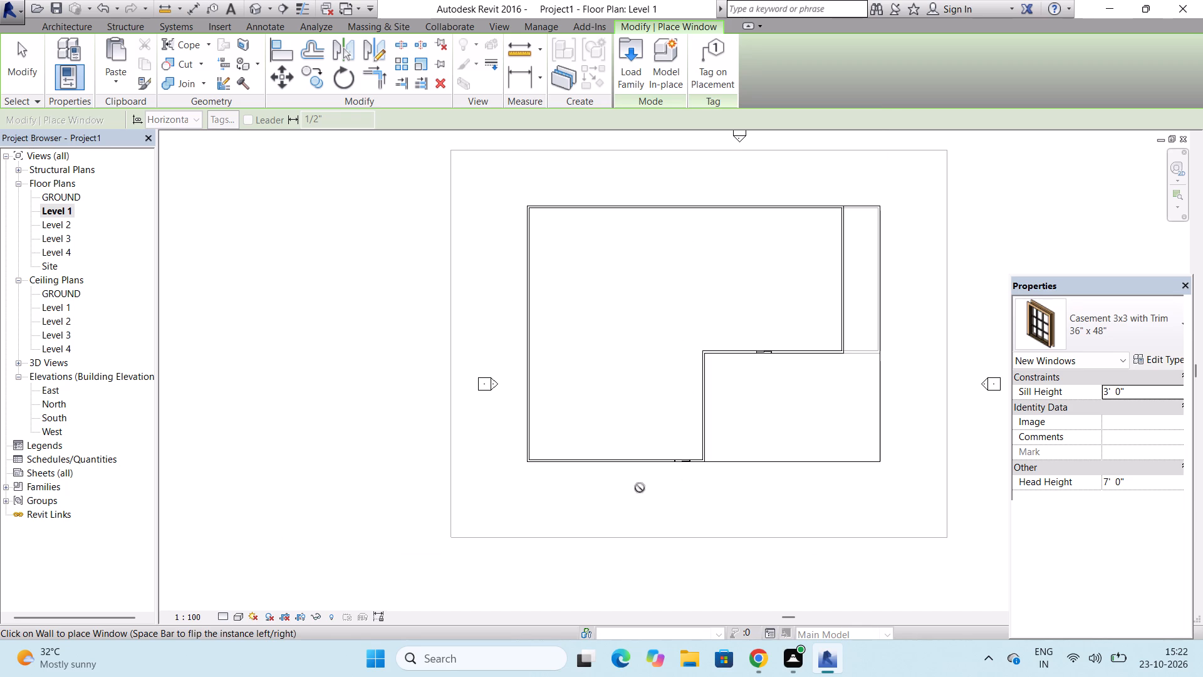
scroll(630, 463, "up", 2)
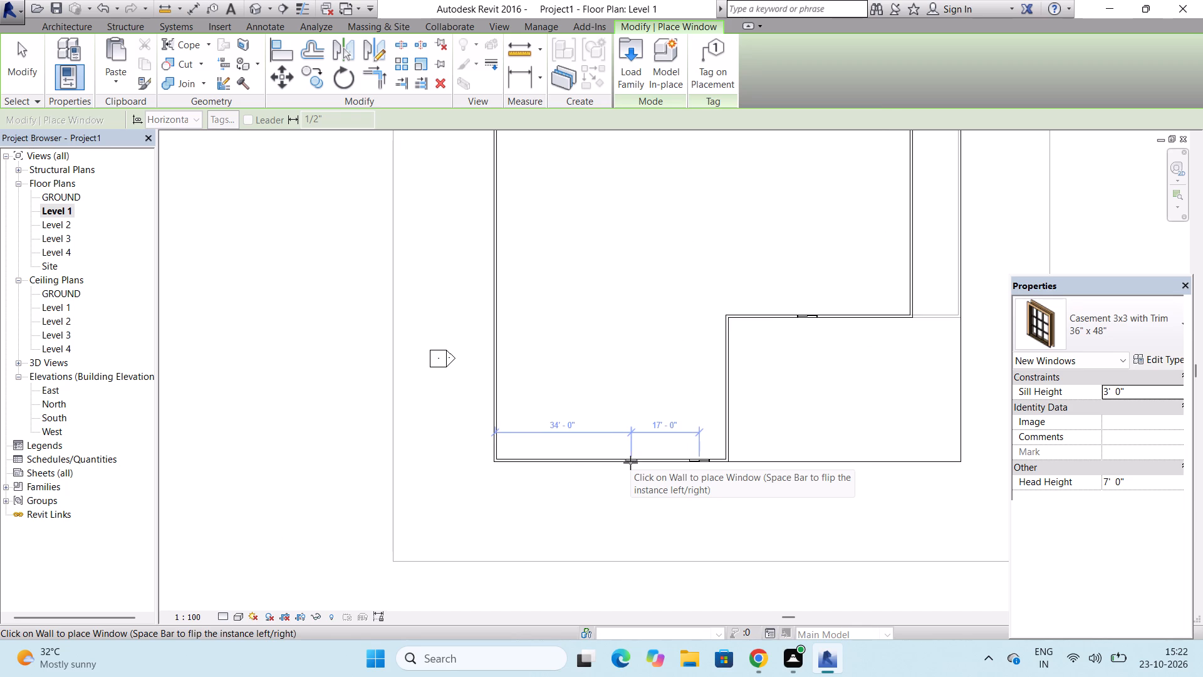
left_click(630, 463)
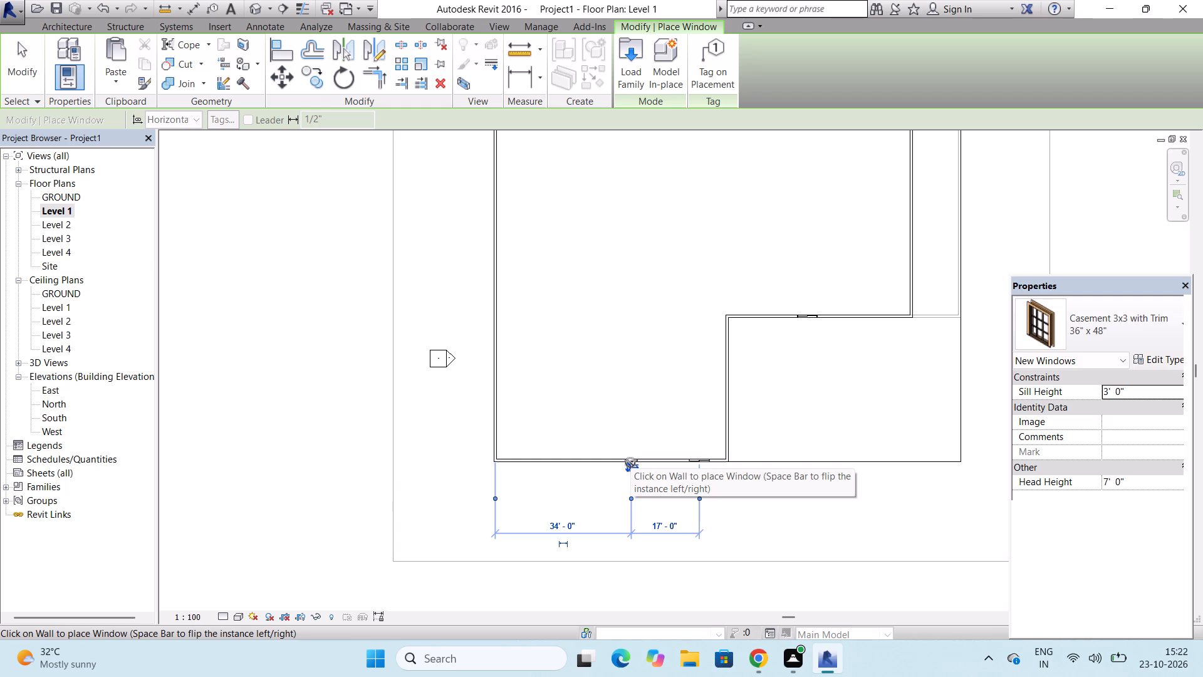
Open the 3D view, end window placement, and inspect the windows in the Level 1 walls up close.
left_click(255, 12)
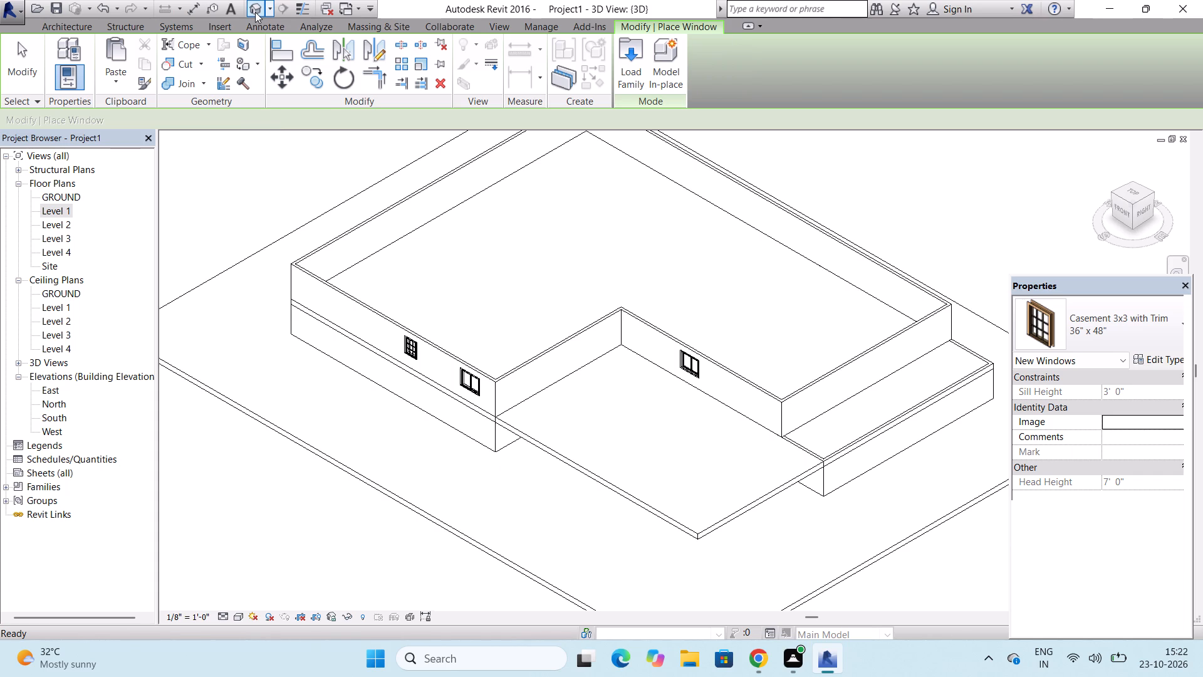
key("Escape")
key("Escape")
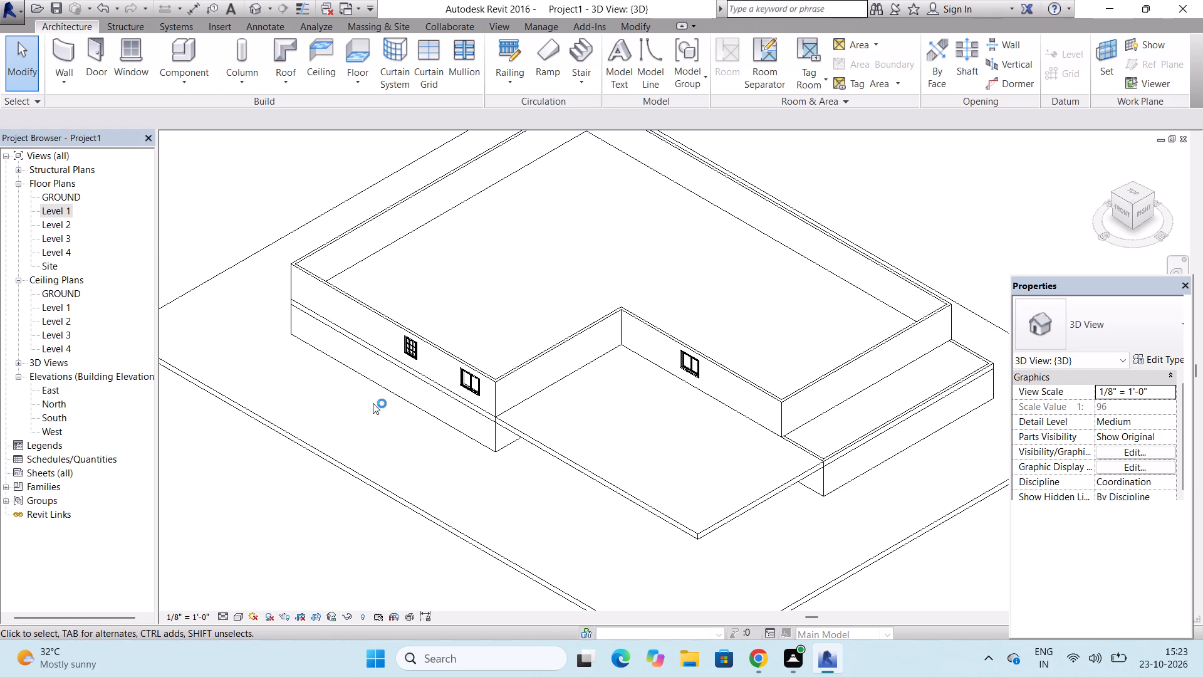
scroll(373, 399, "up", 2)
scroll(414, 325, "up", 3)
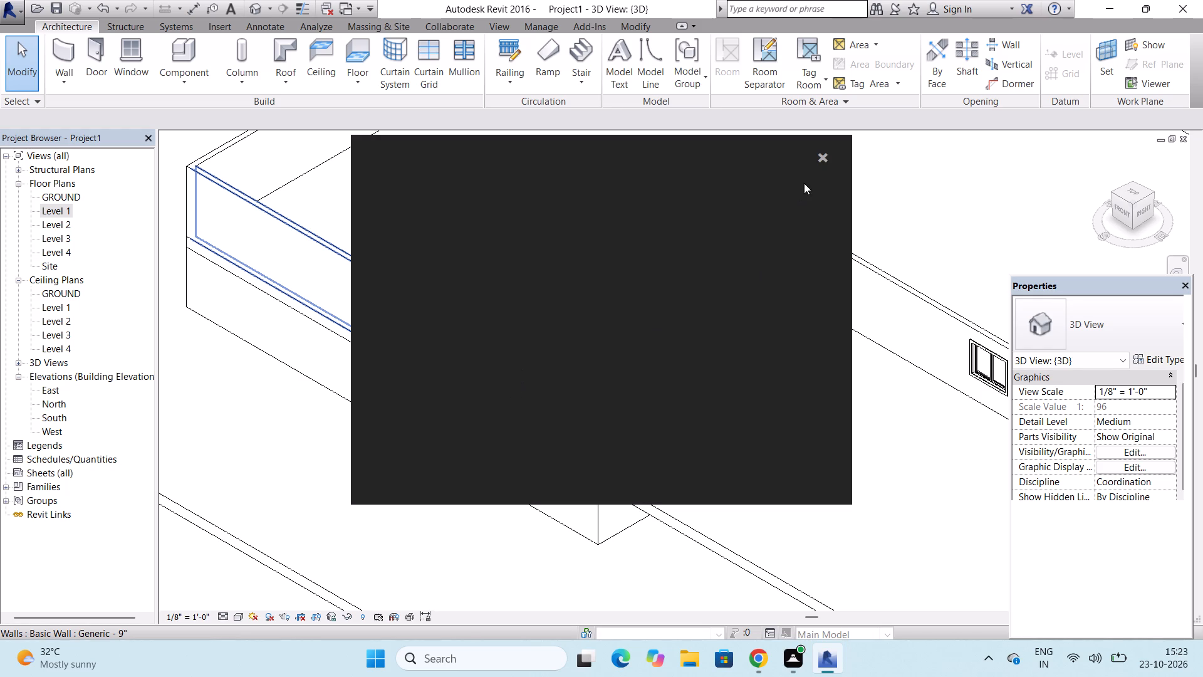
left_click(822, 159)
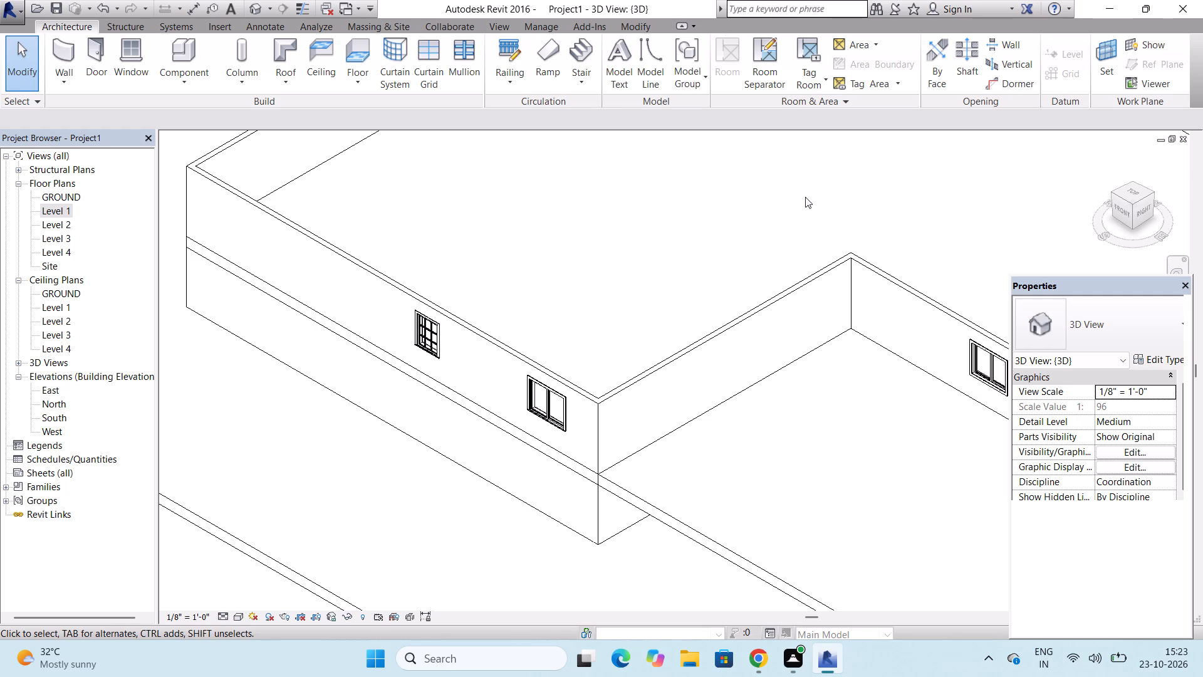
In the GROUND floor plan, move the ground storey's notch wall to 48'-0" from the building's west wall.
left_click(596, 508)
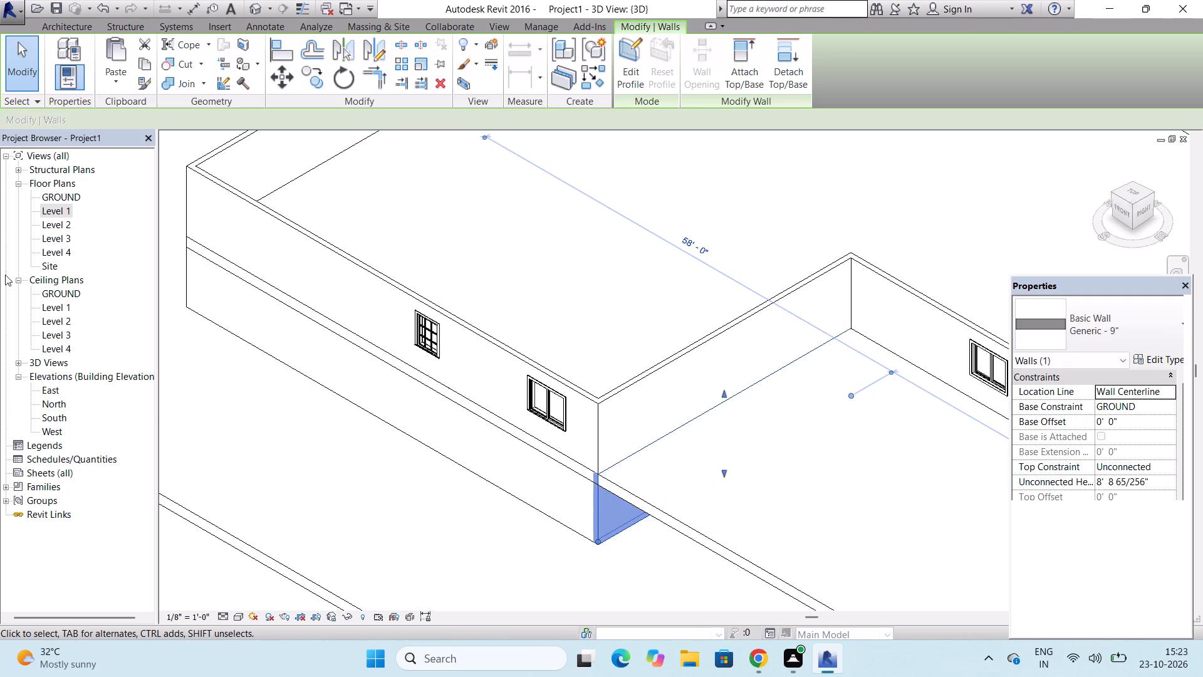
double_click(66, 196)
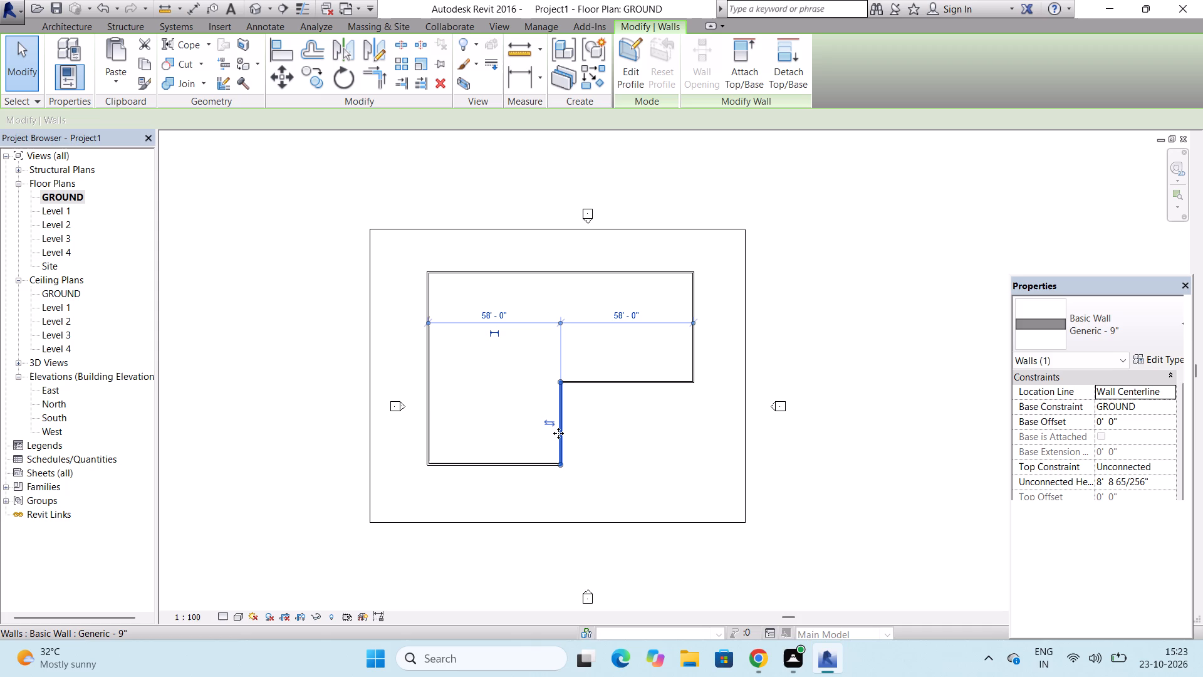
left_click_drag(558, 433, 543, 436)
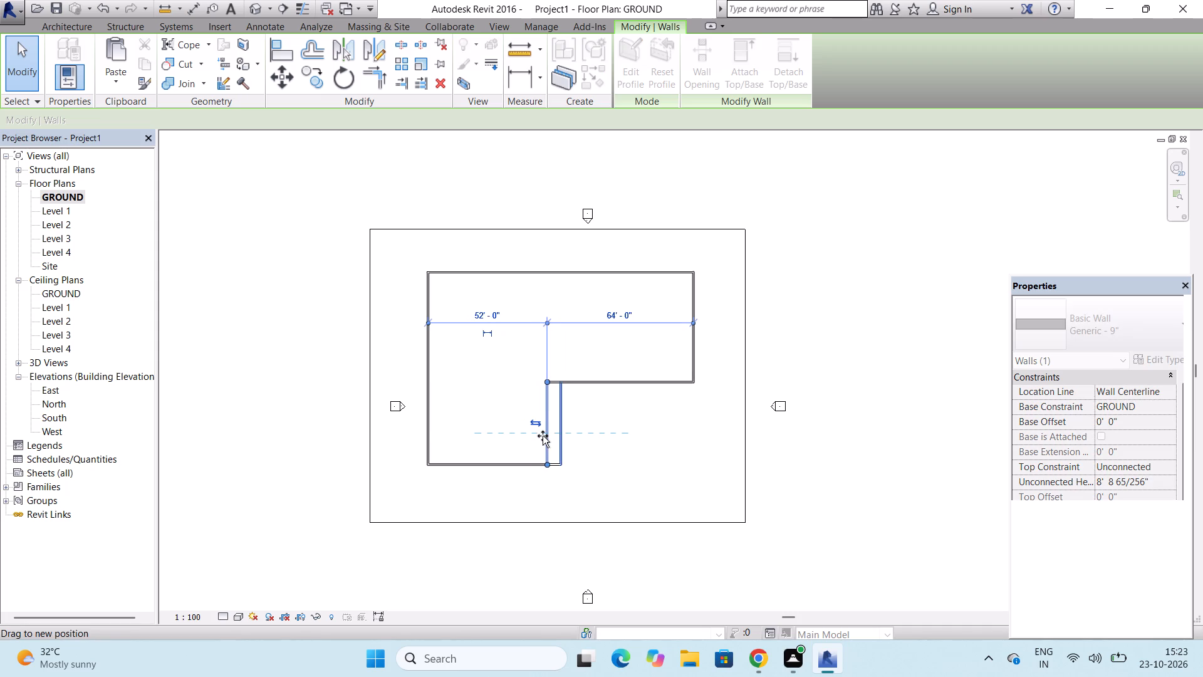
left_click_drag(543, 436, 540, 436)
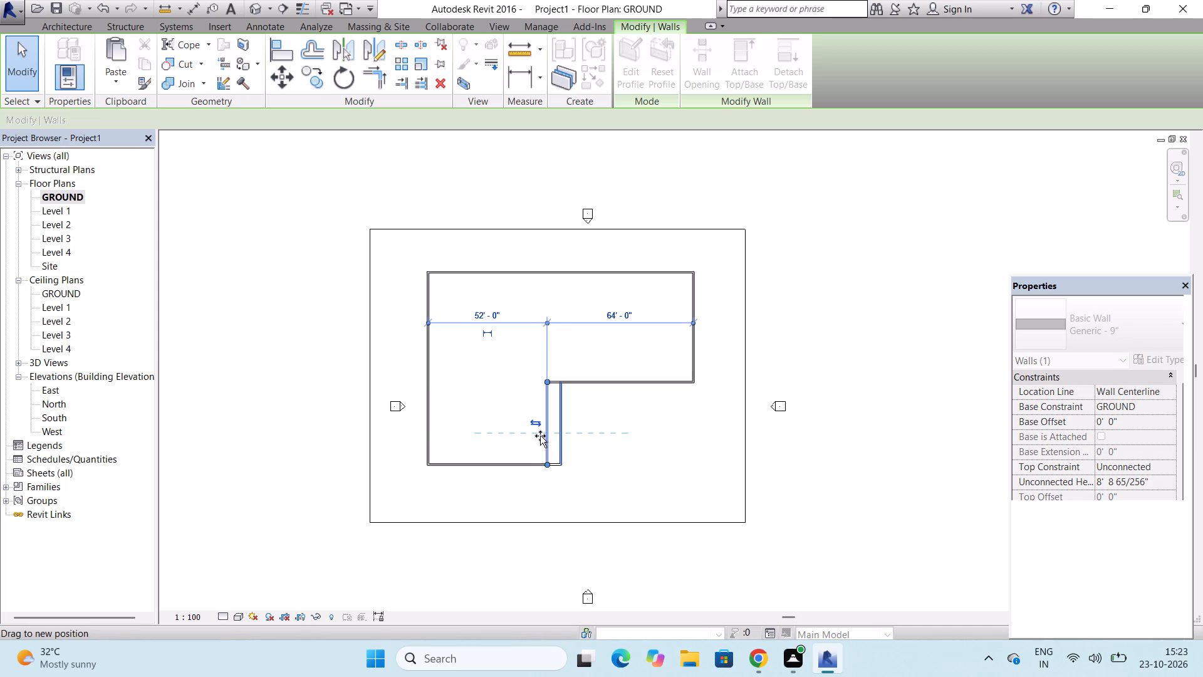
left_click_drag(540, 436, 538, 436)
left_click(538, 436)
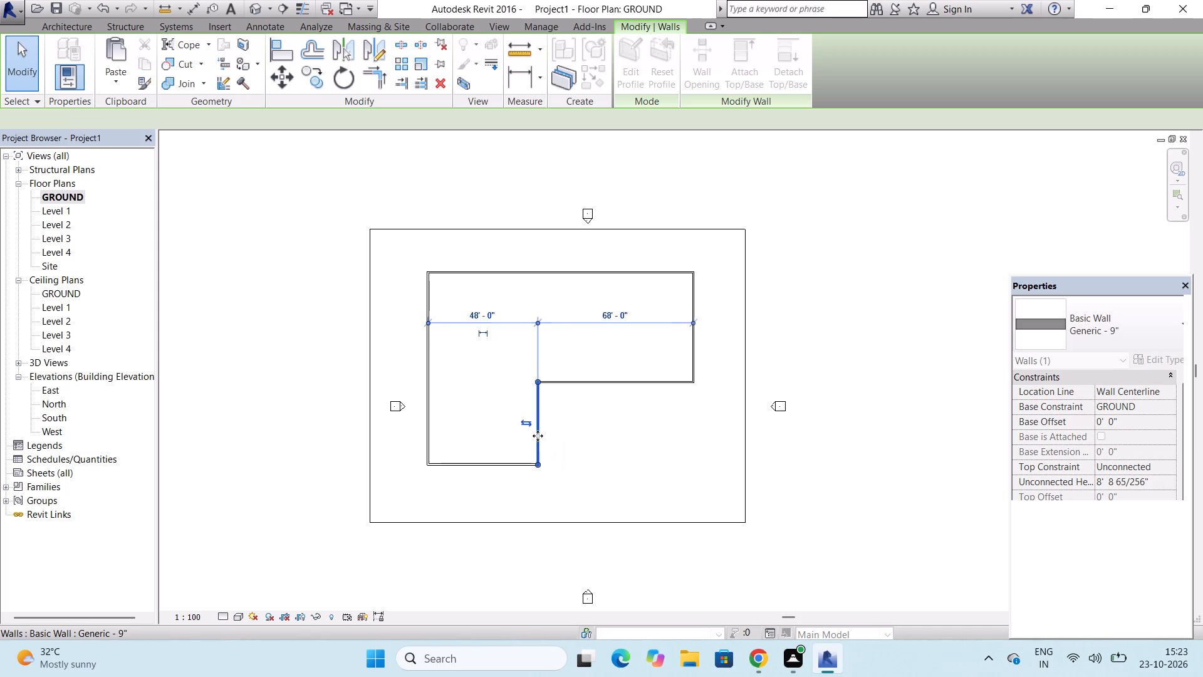
In the 3D view, move the ground storey's notch wall further west to 40'-6" from the west wall.
left_click(251, 8)
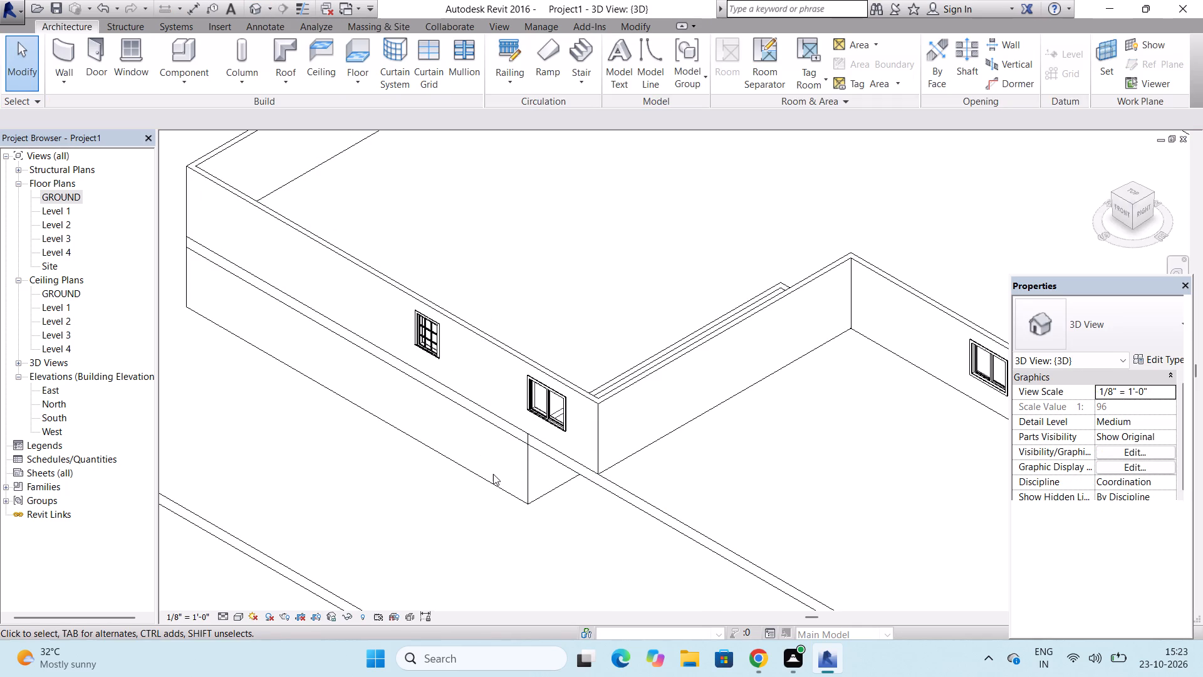
left_click(528, 469)
left_click_drag(524, 469, 497, 450)
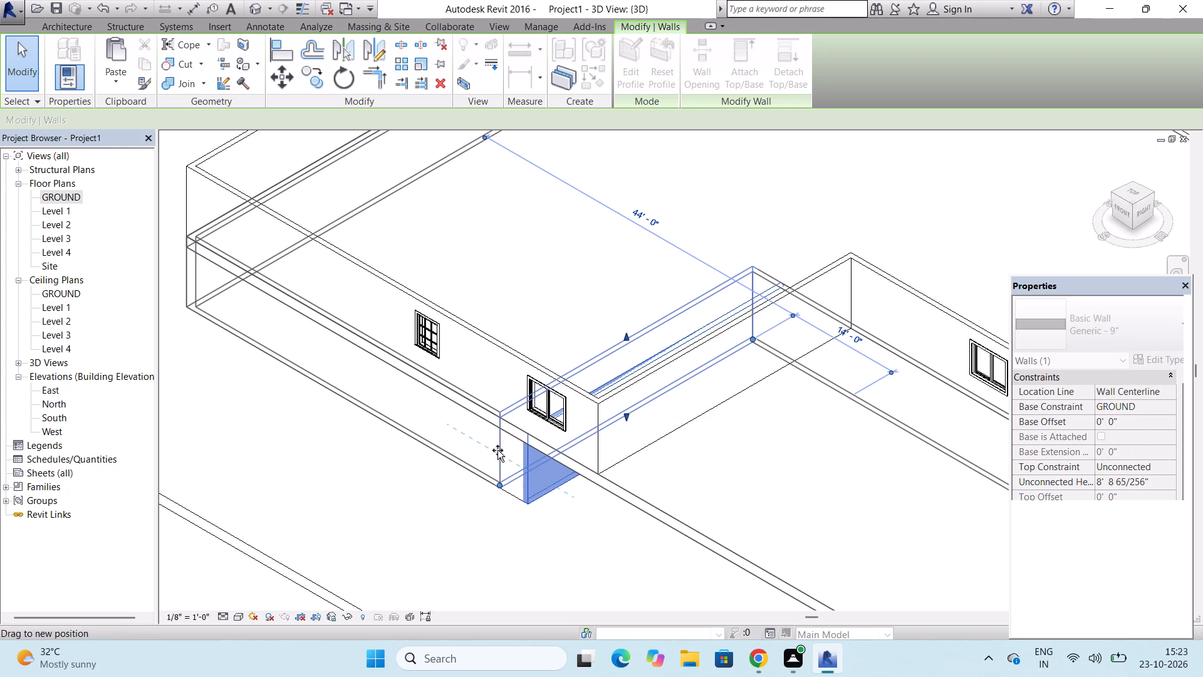
left_click_drag(497, 450, 495, 433)
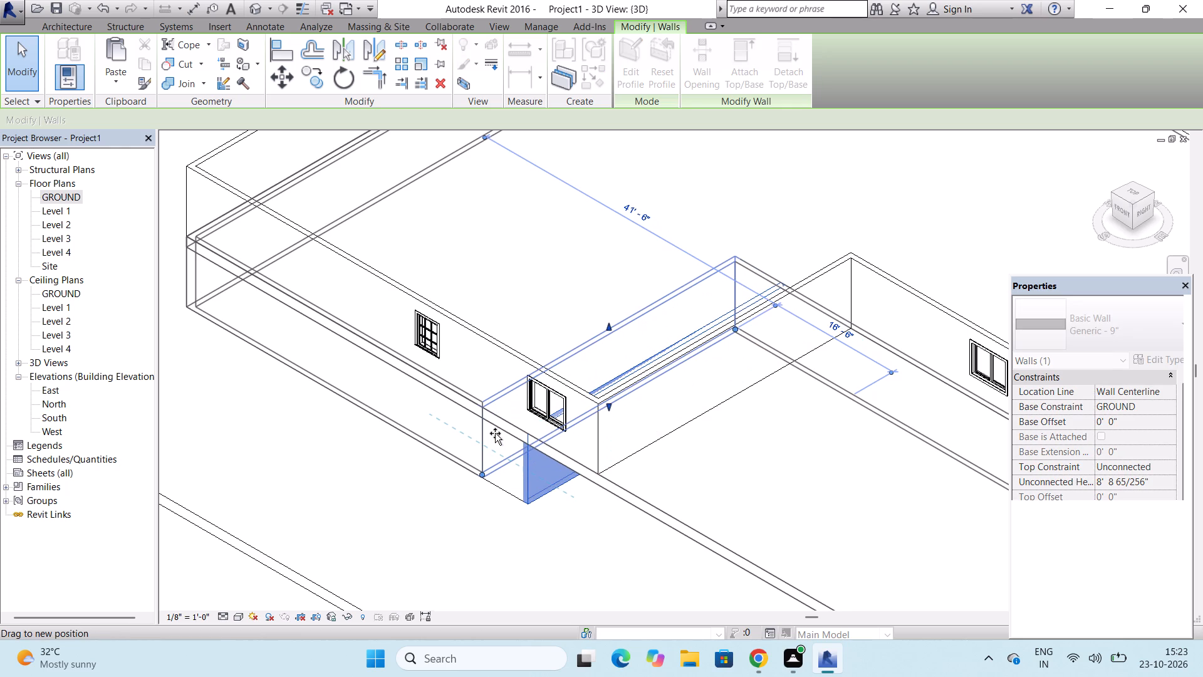
left_click_drag(495, 433, 494, 426)
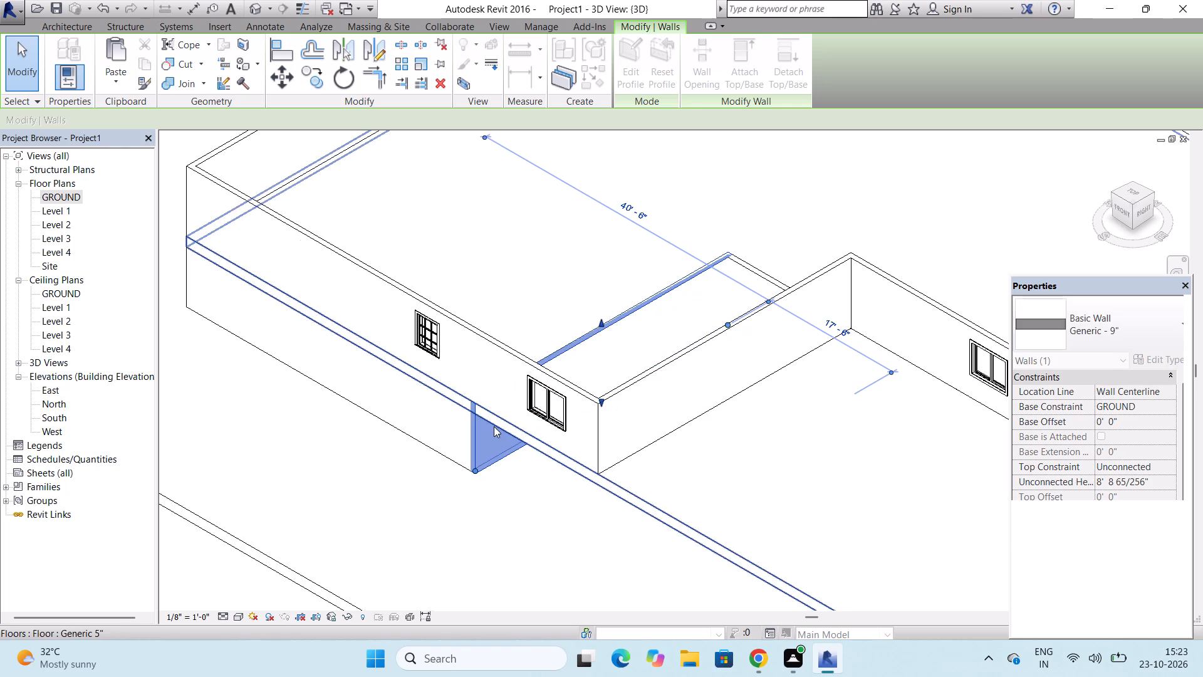
Copy the Casement 3x3 with Trim window down into the ground storey's south wall, about 8'-3" from the notch corner.
left_click(431, 355)
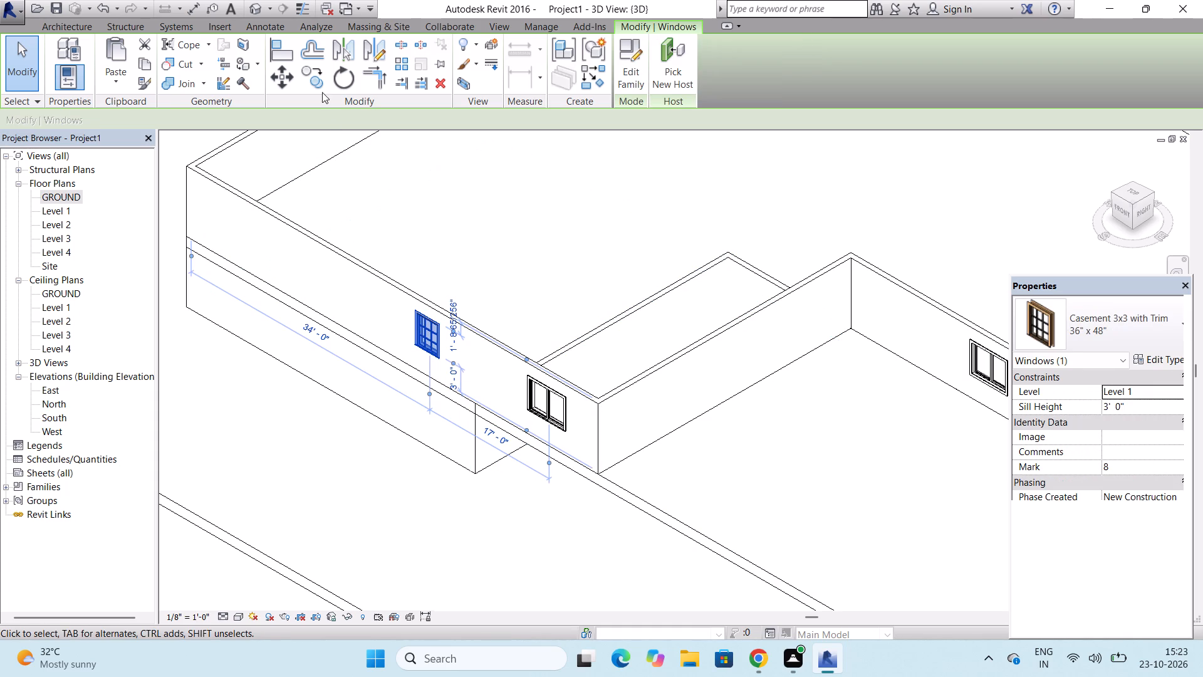
left_click(315, 75)
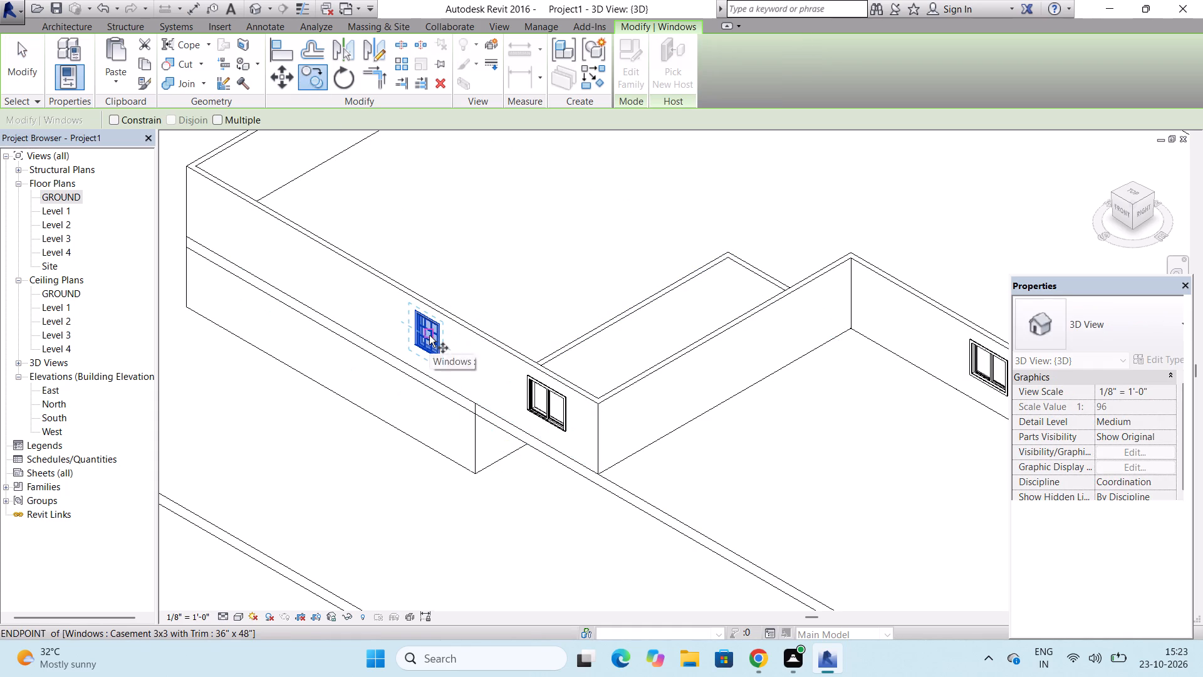
left_click(429, 335)
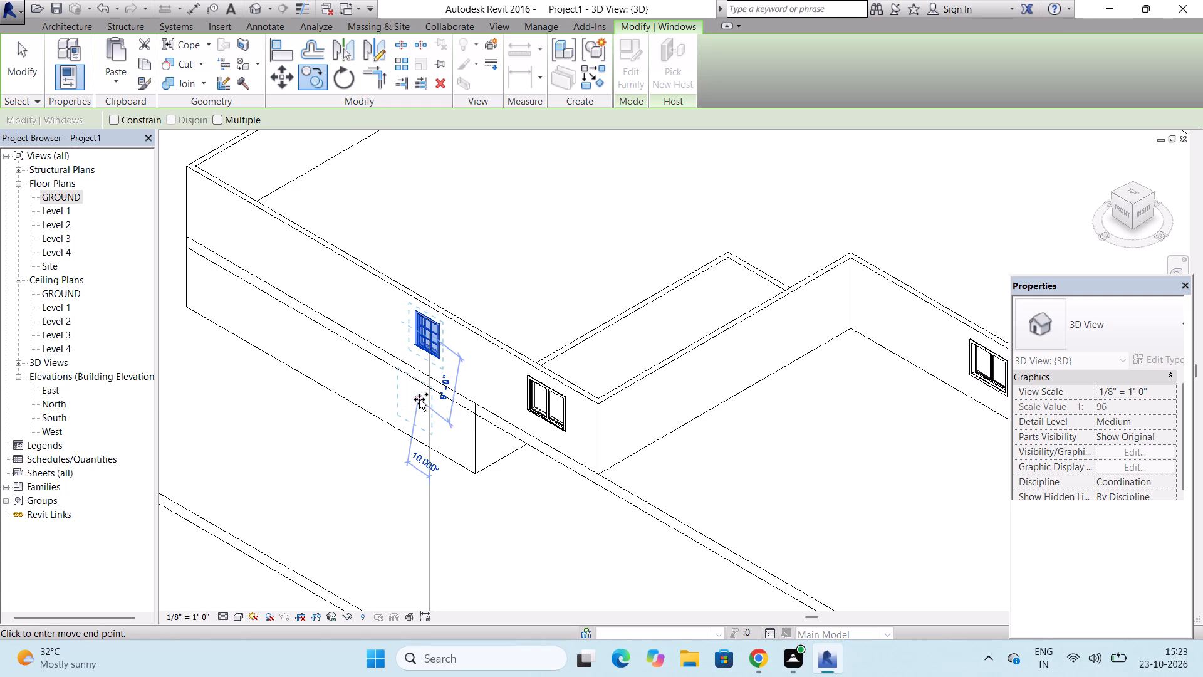
scroll(415, 408, "up", 4)
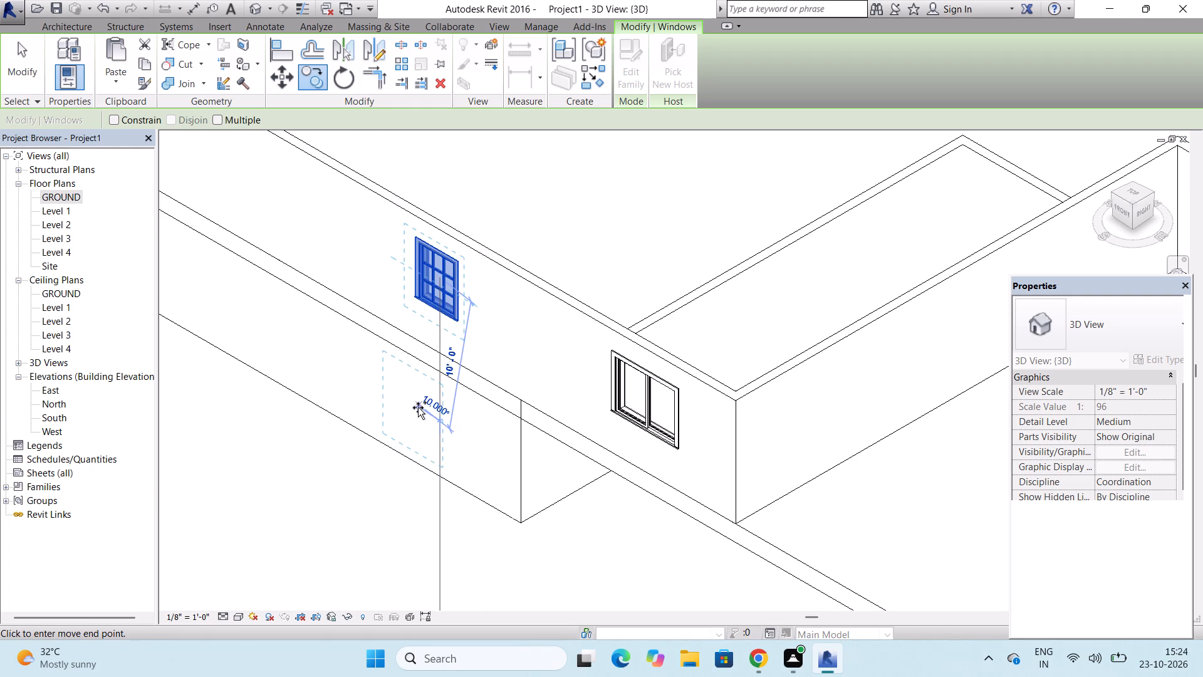
left_click(418, 407)
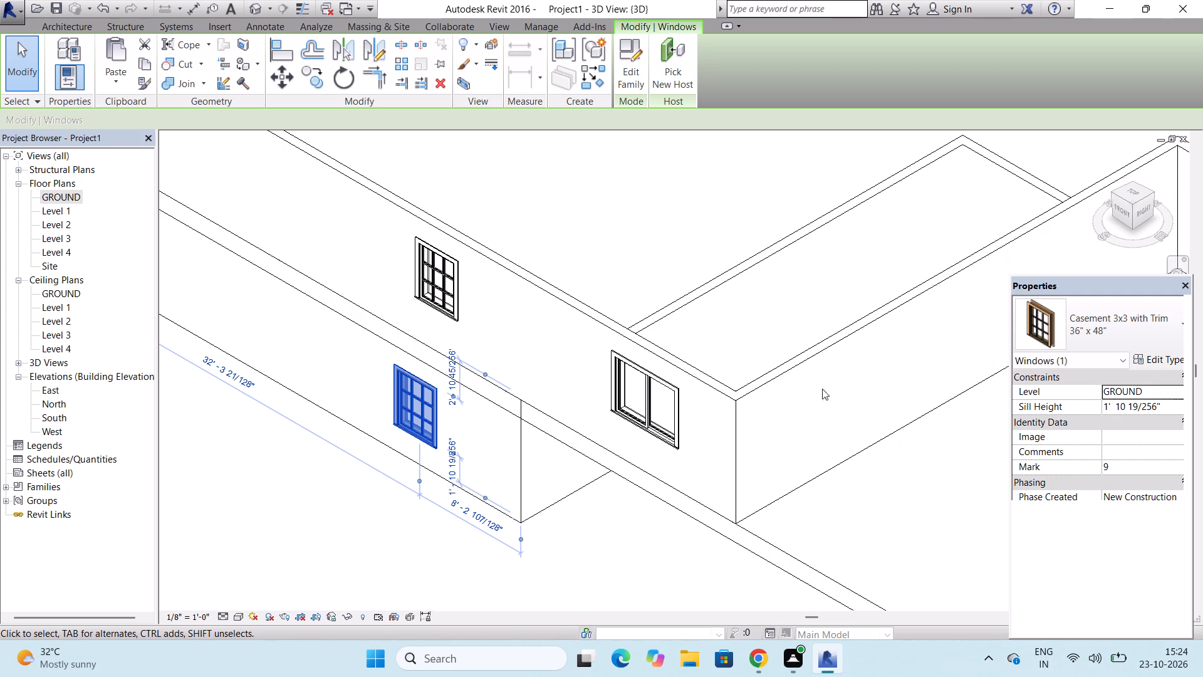
Copy both casement windows, upper and lower, together about 23' west along the south walls.
scroll(916, 389, "down", 3)
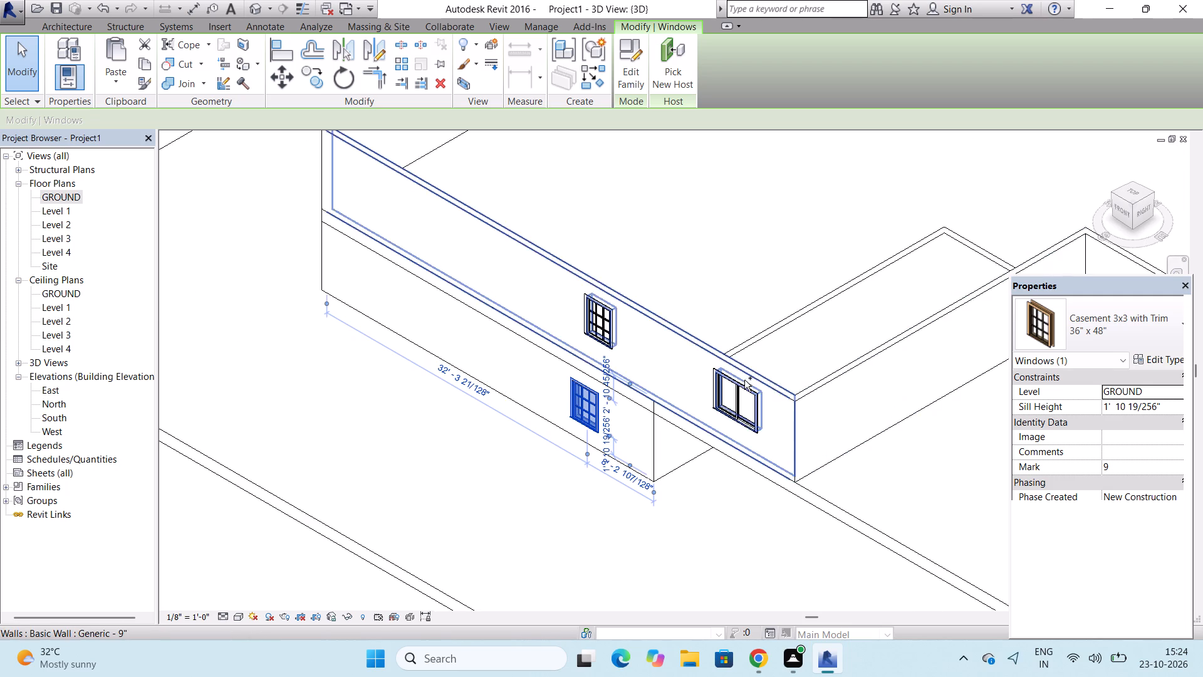
left_click(604, 322, "ctrl")
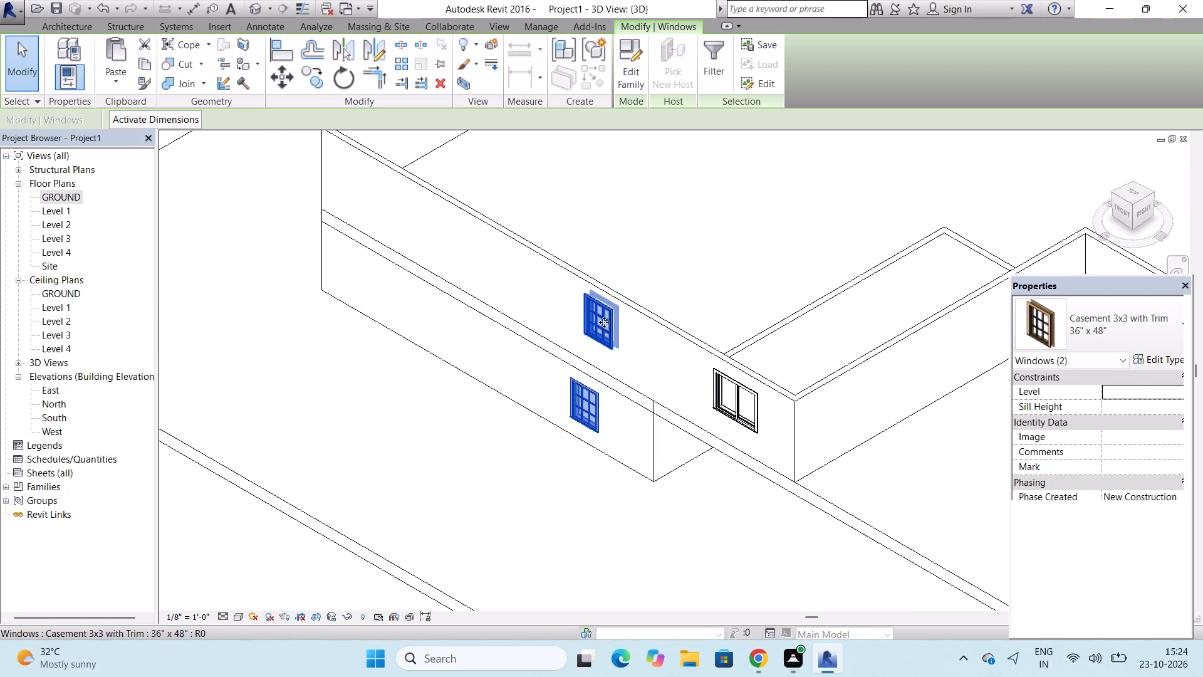
left_click(318, 81)
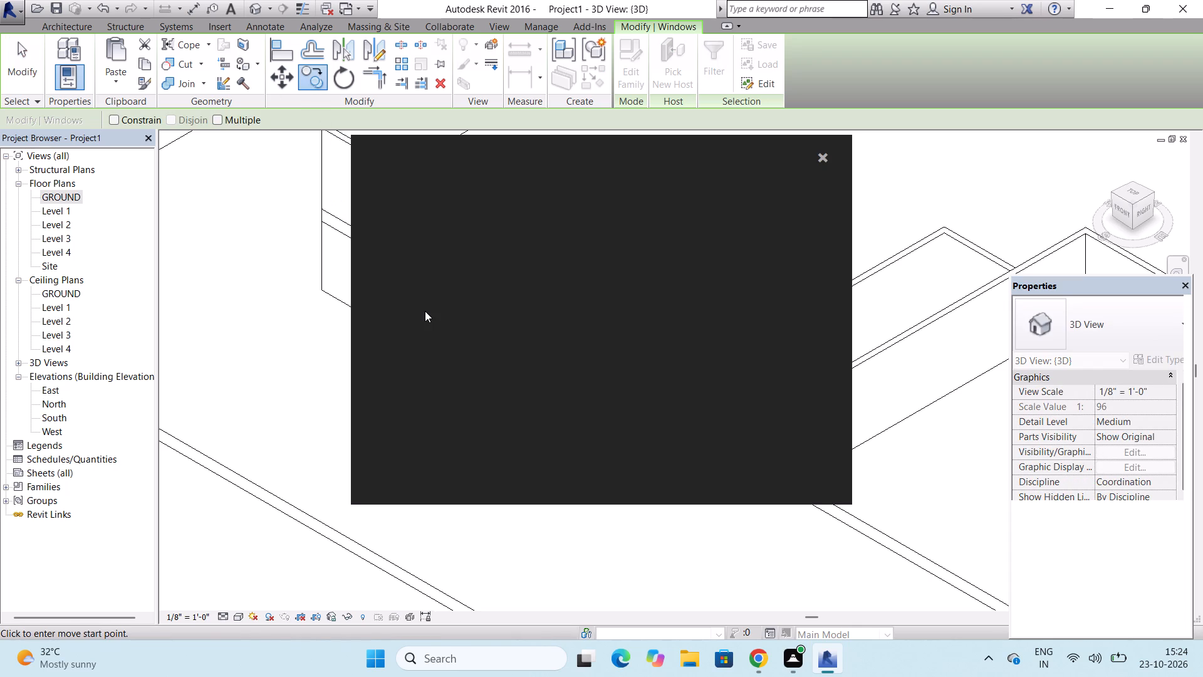
left_click(821, 154)
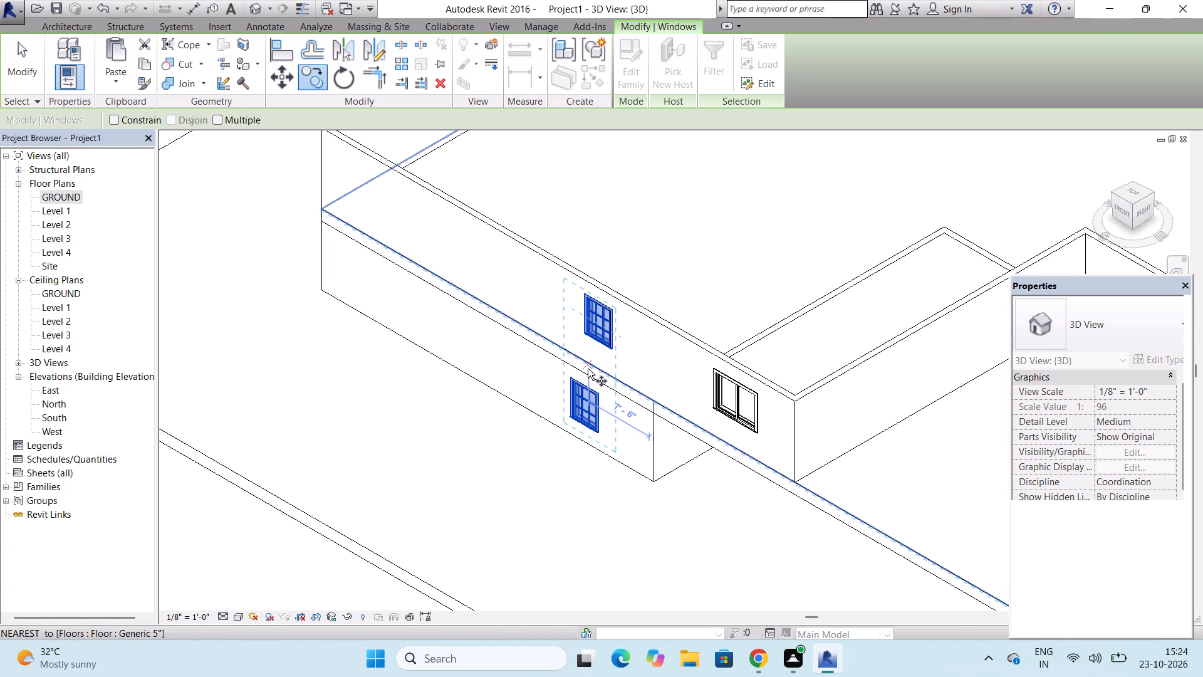
left_click(588, 369)
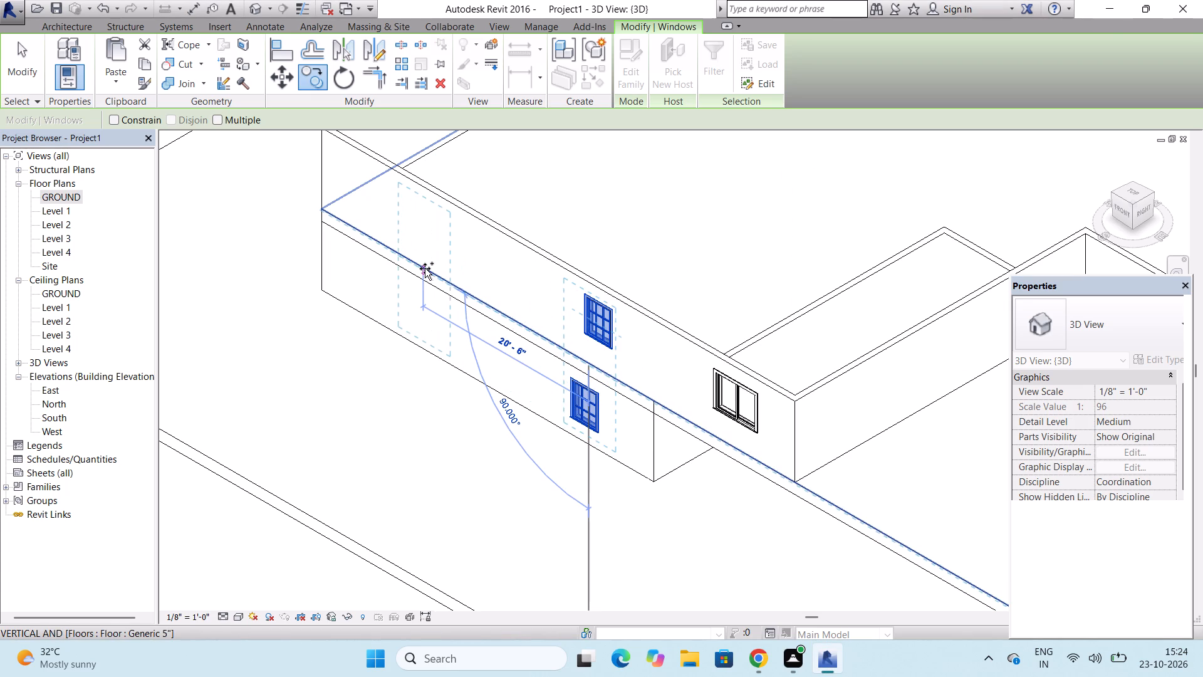
scroll(425, 268, "up", 1)
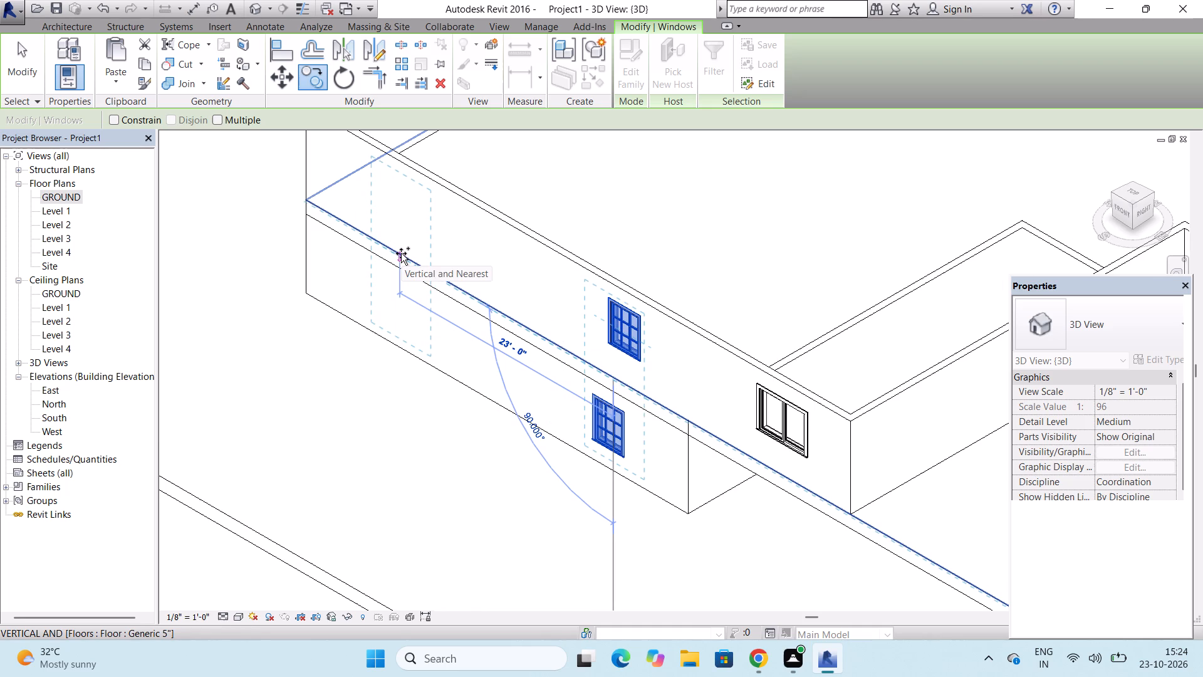
left_click(406, 255)
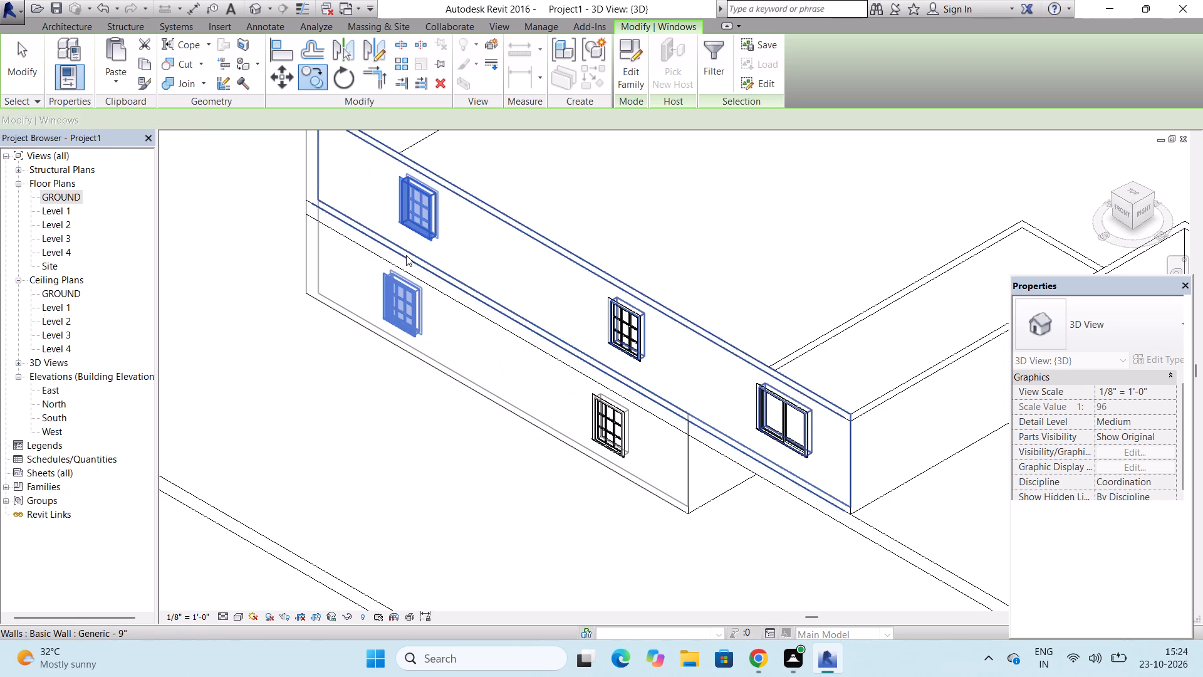
Examine the copied windows and the two storeys' walls, both close up and across the whole building.
scroll(410, 263, "down", 4)
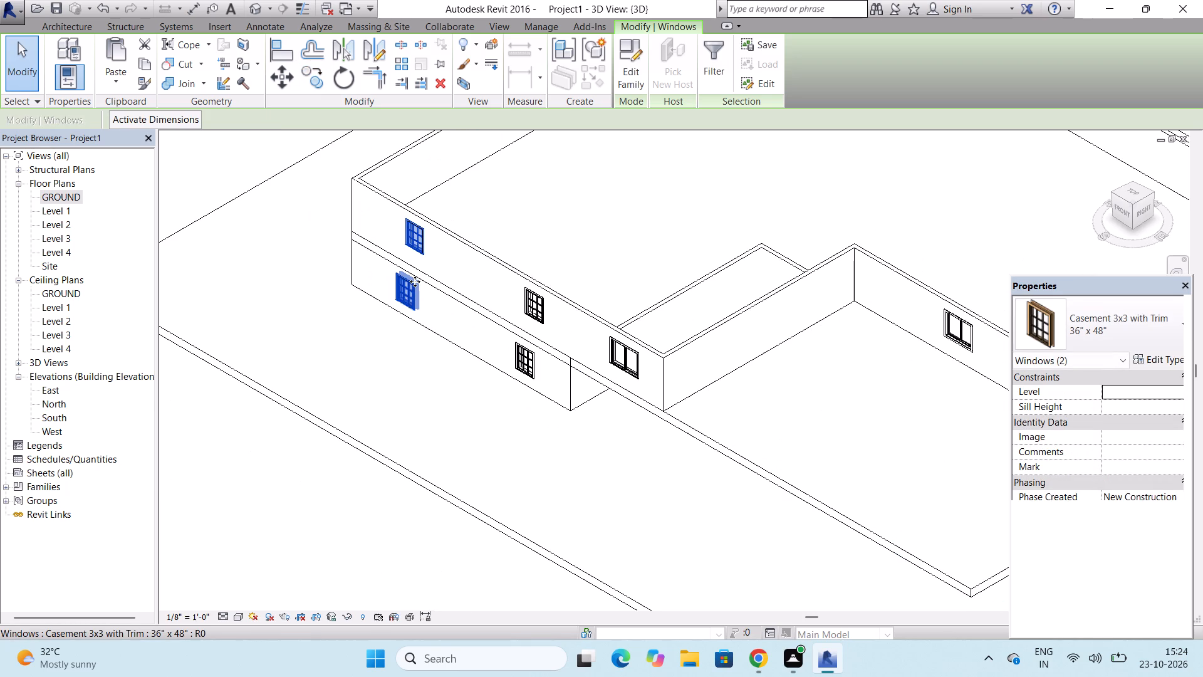
scroll(415, 281, "down", 7)
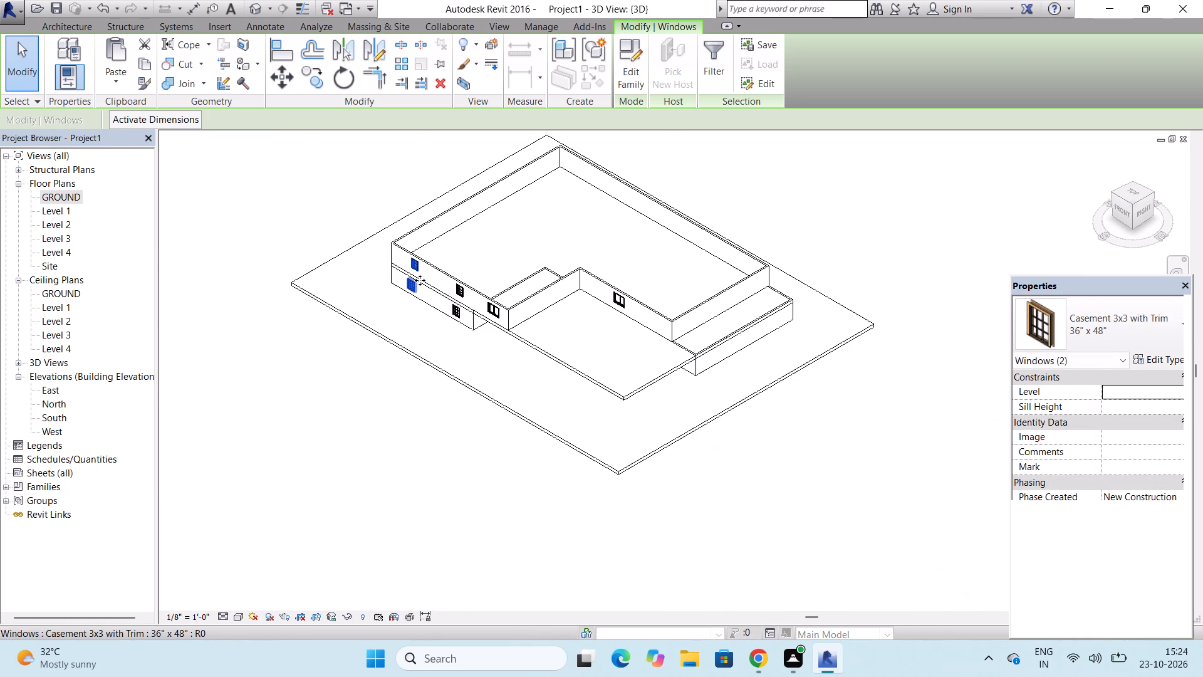
scroll(538, 281, "up", 8)
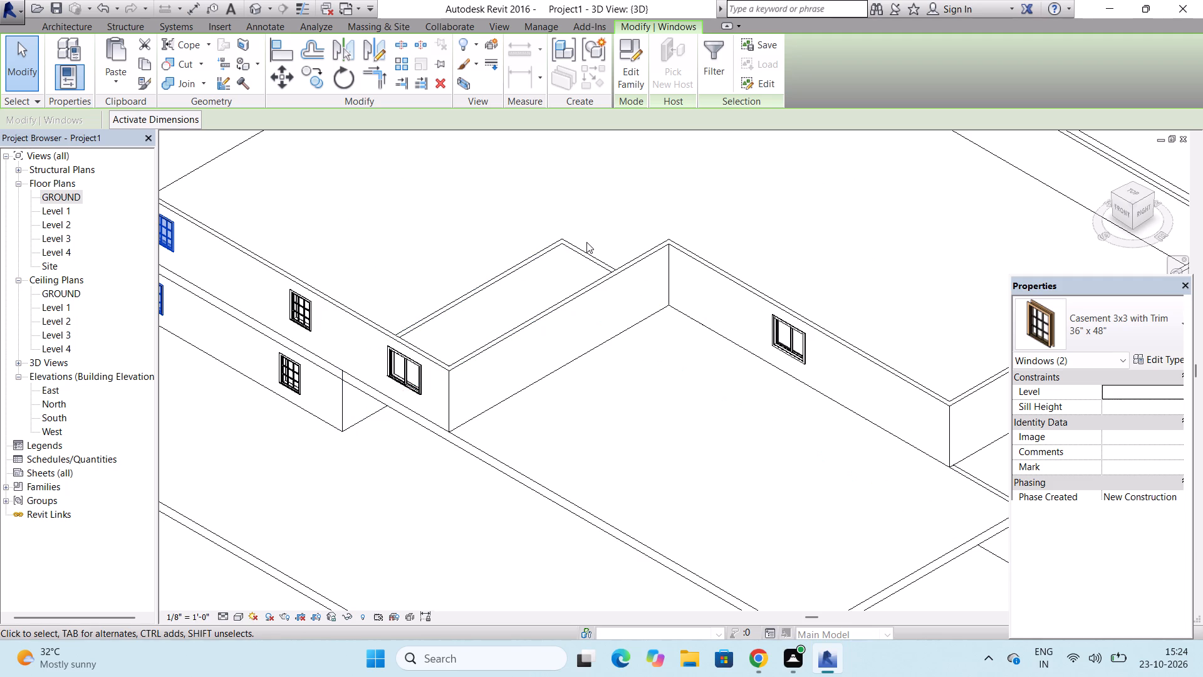
scroll(535, 326, "down", 7)
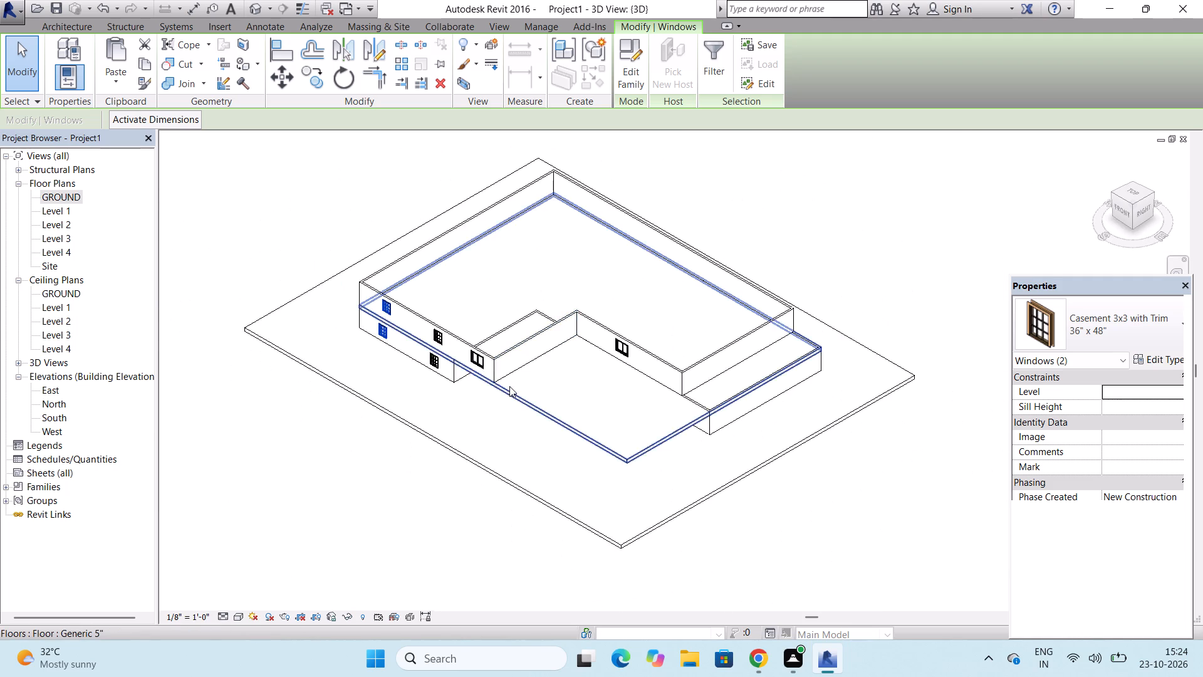
scroll(509, 386, "up", 4)
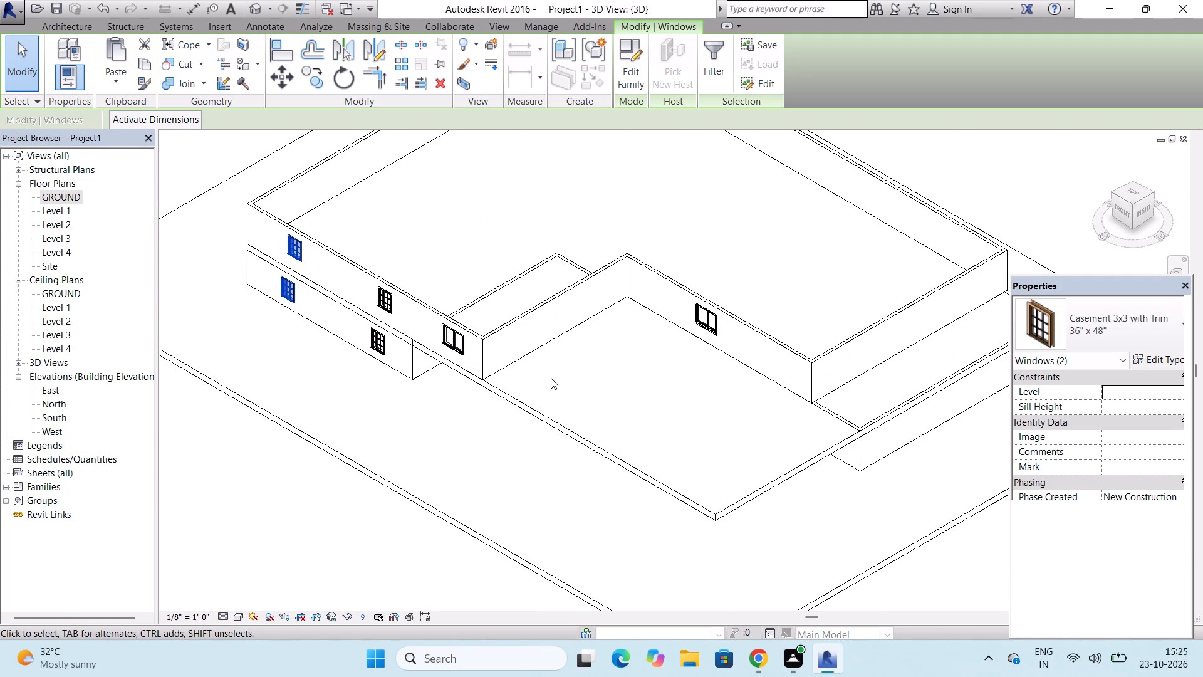
scroll(551, 378, "down", 3)
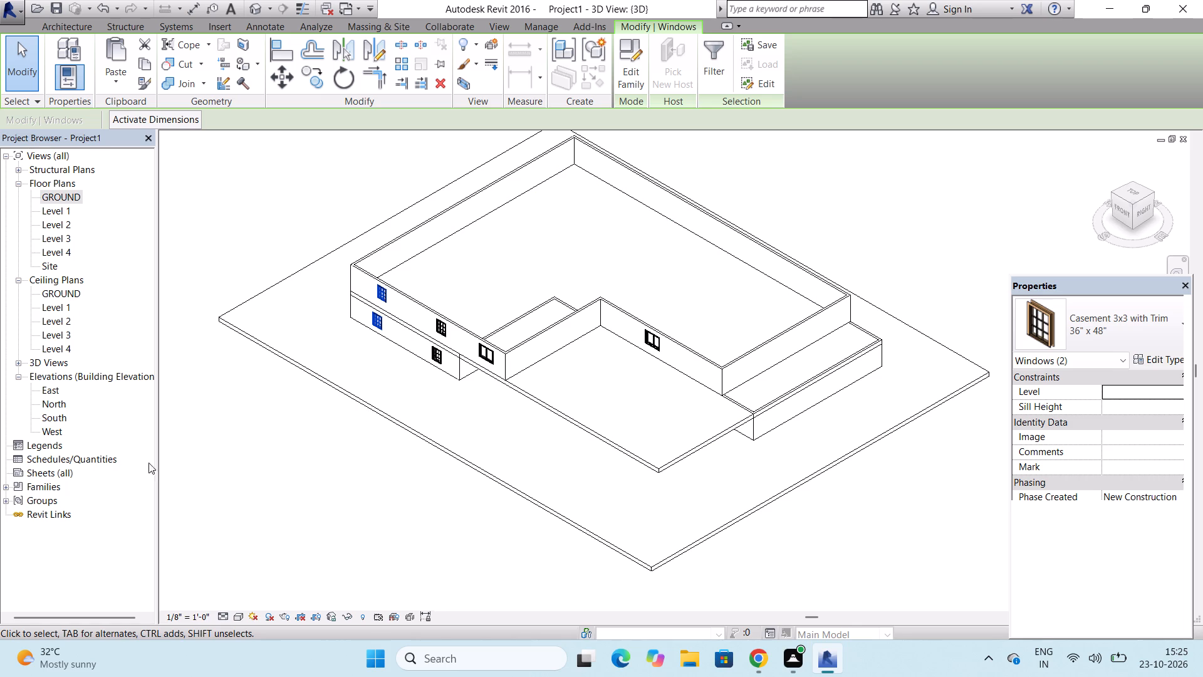
Create a 600 x 1200mm grid compound ceiling on Level 1 with a rectangular boundary, 116'-0" by about 84'-8", around the building's outer corners.
double_click(66, 211)
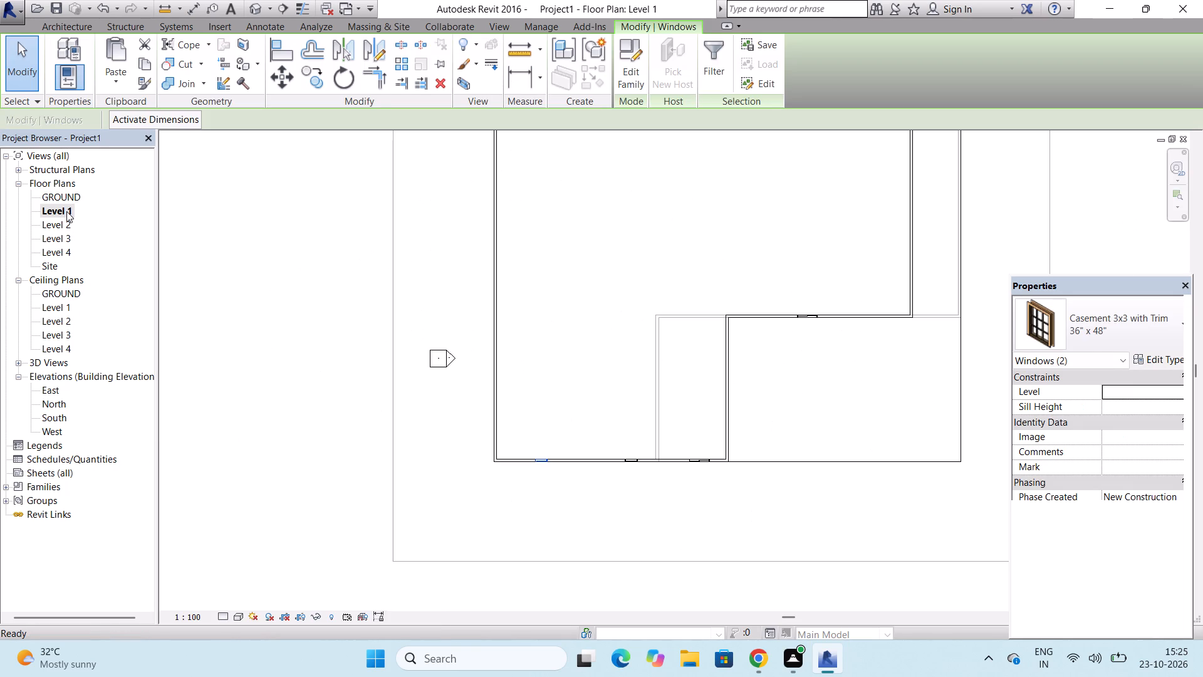
left_click(66, 225)
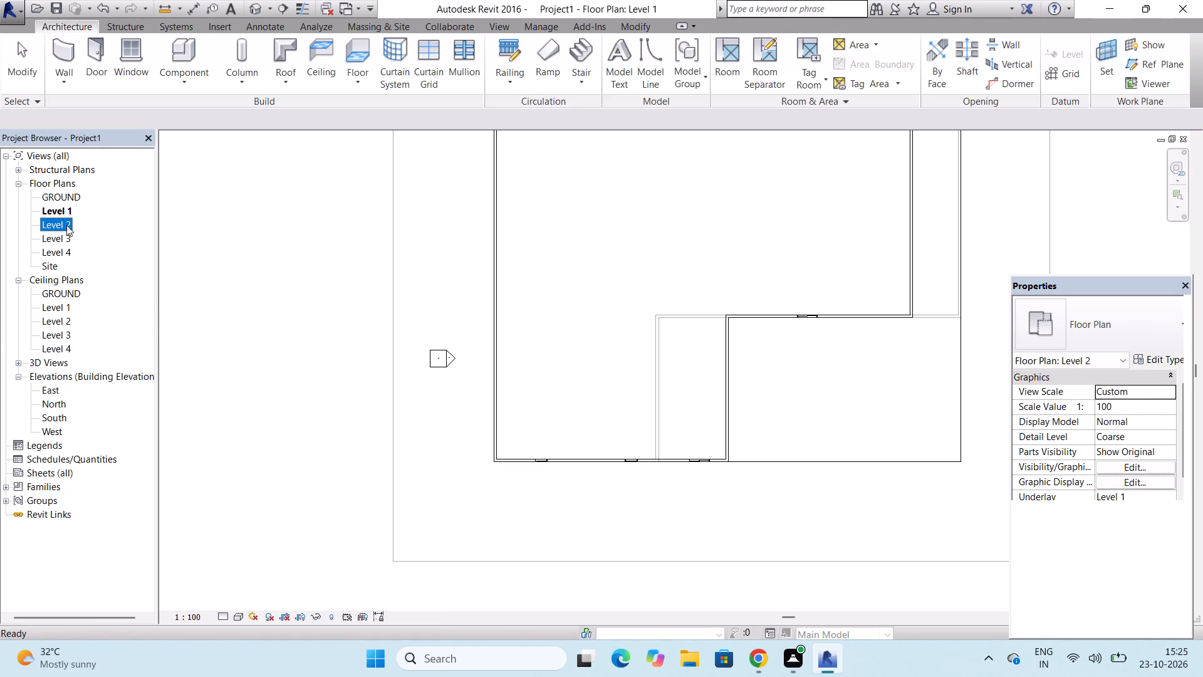
left_click(311, 77)
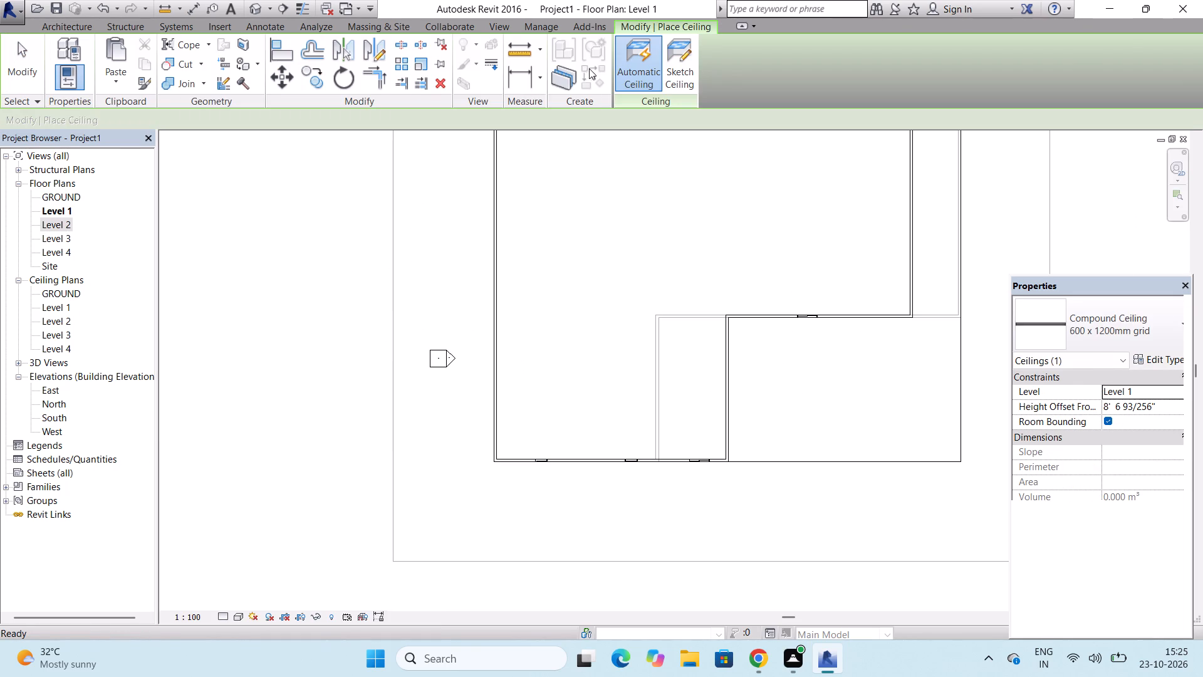
left_click(683, 77)
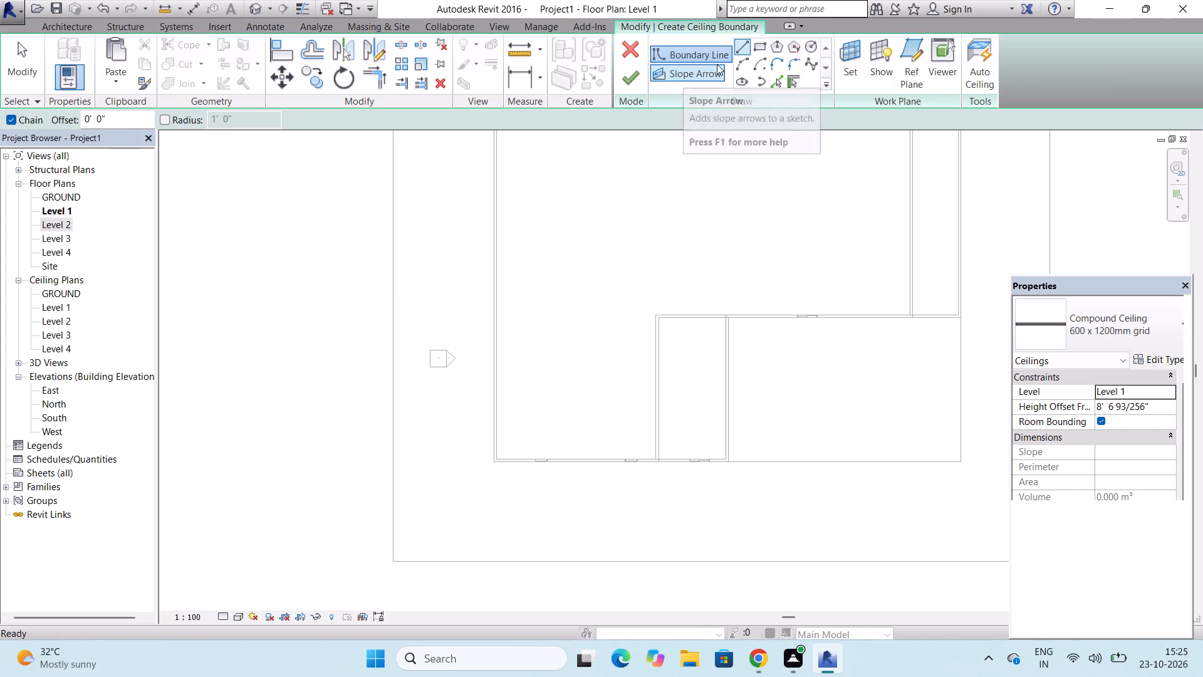
left_click(759, 50)
scroll(644, 522, "down", 2)
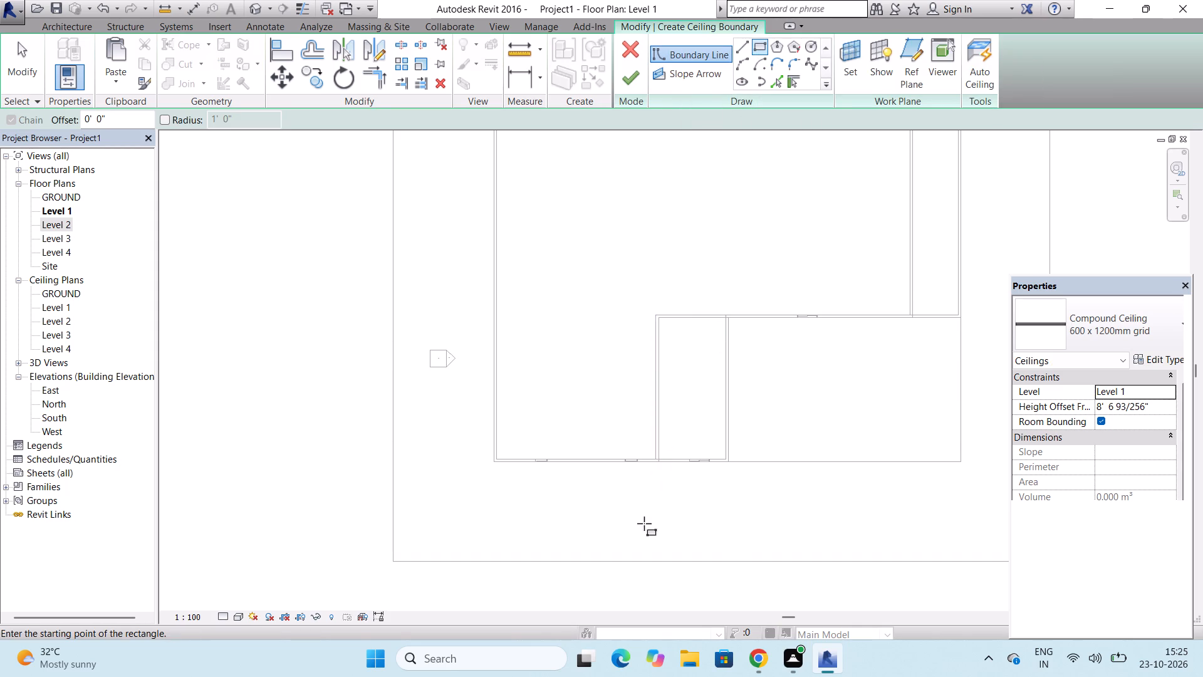
scroll(644, 523, "down", 1)
scroll(545, 249, "up", 5)
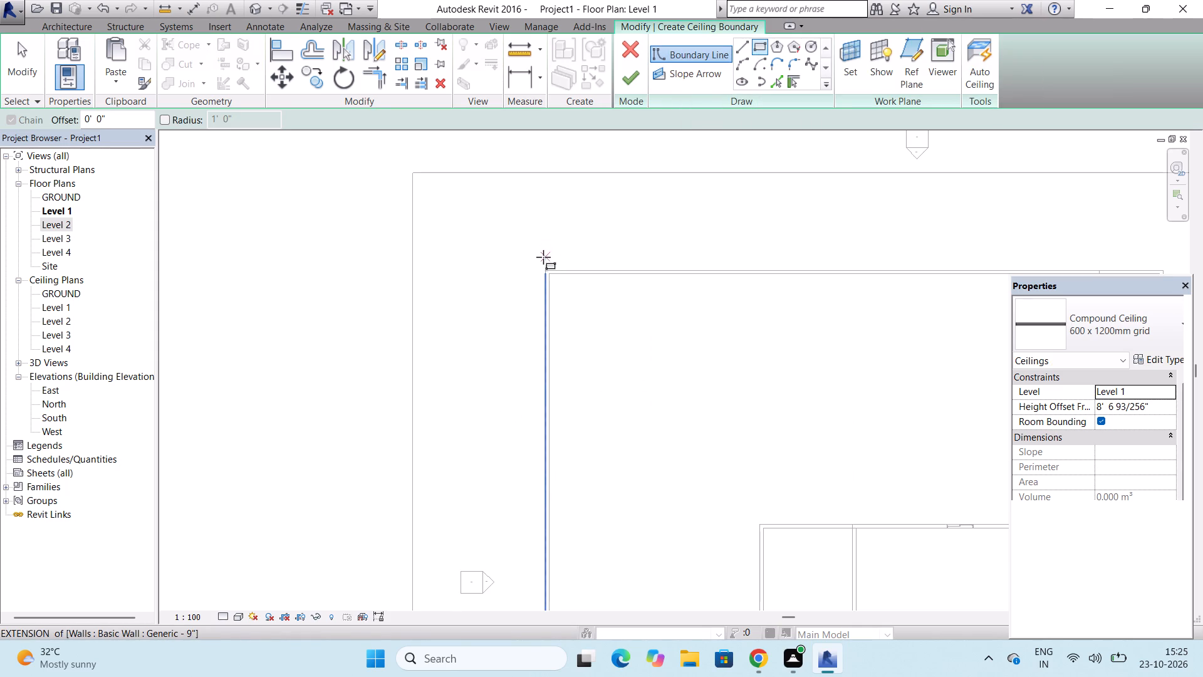
left_click(543, 268)
scroll(543, 268, "down", 6)
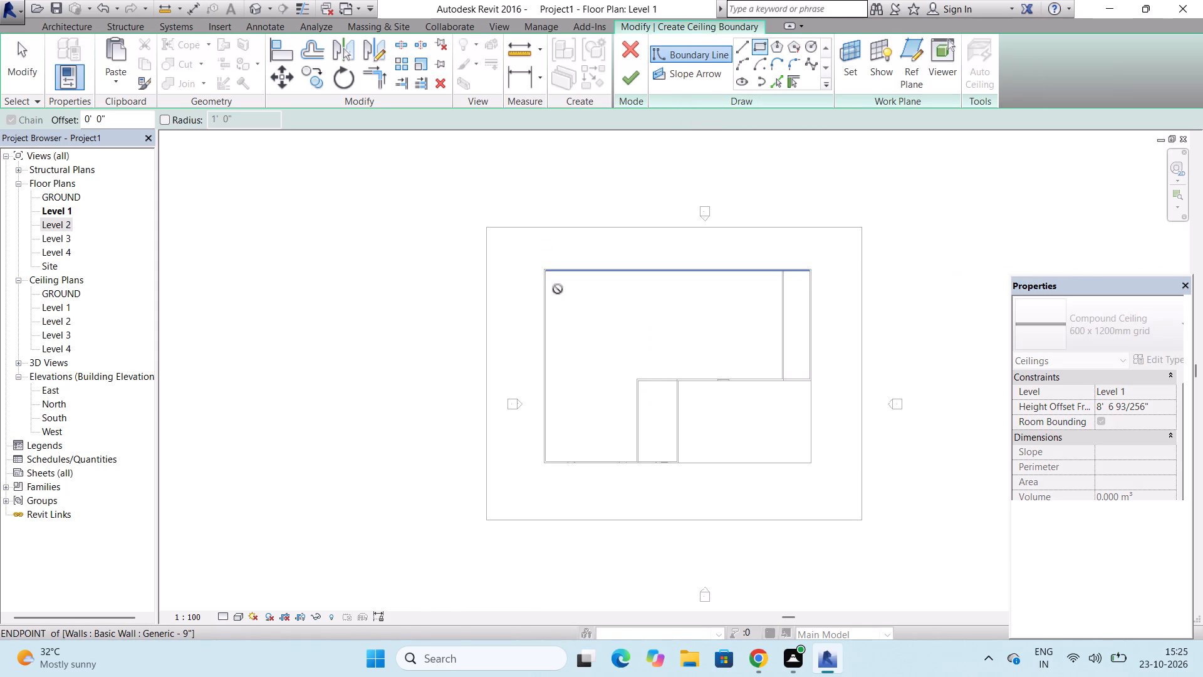
left_click(803, 462)
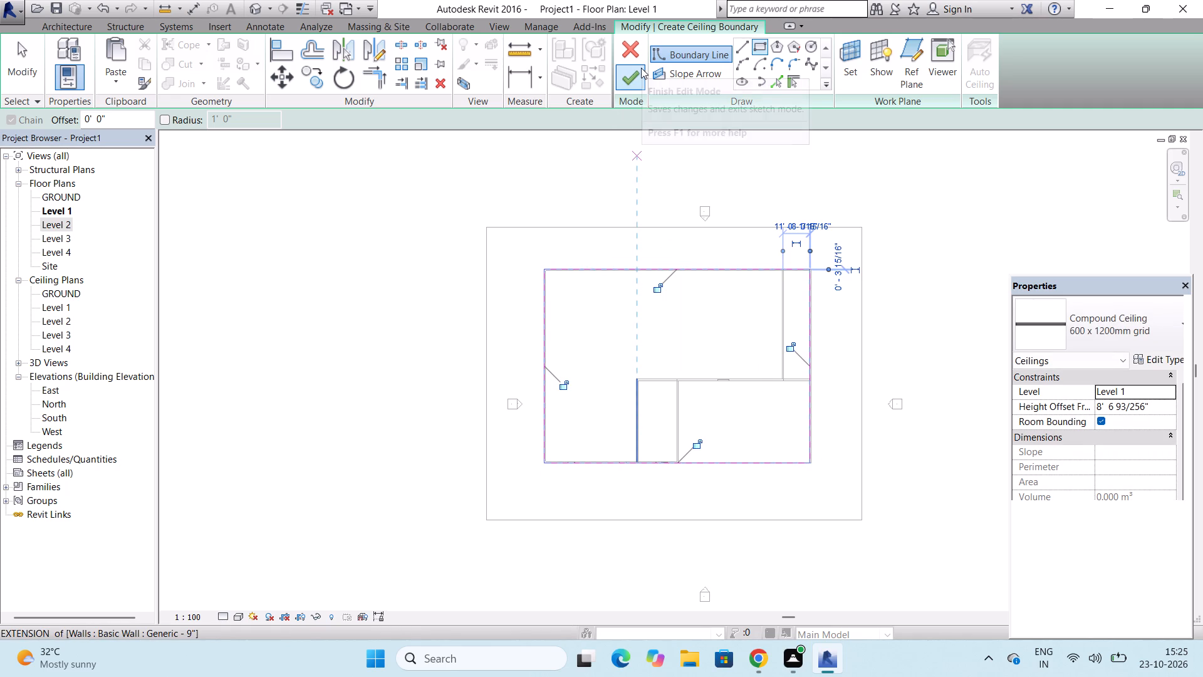
left_click(633, 76)
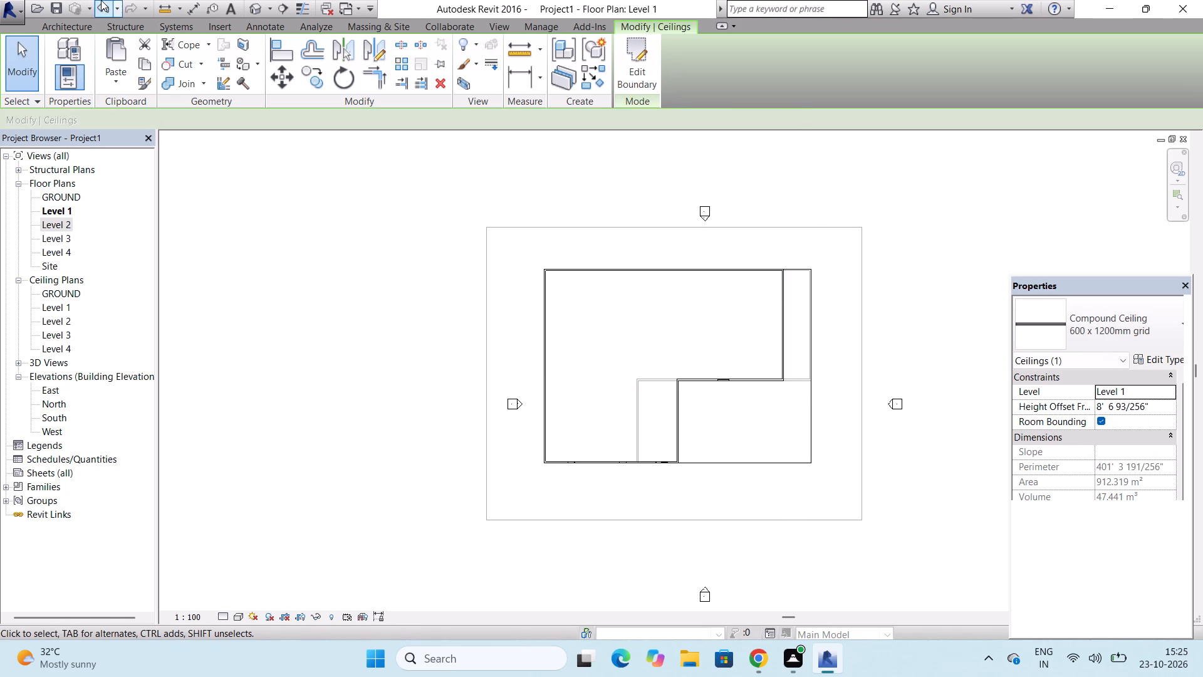
Examine the ceiling over the two storeys in 3D, from above and at a low angle, and dismiss the notification window.
left_click(254, 1)
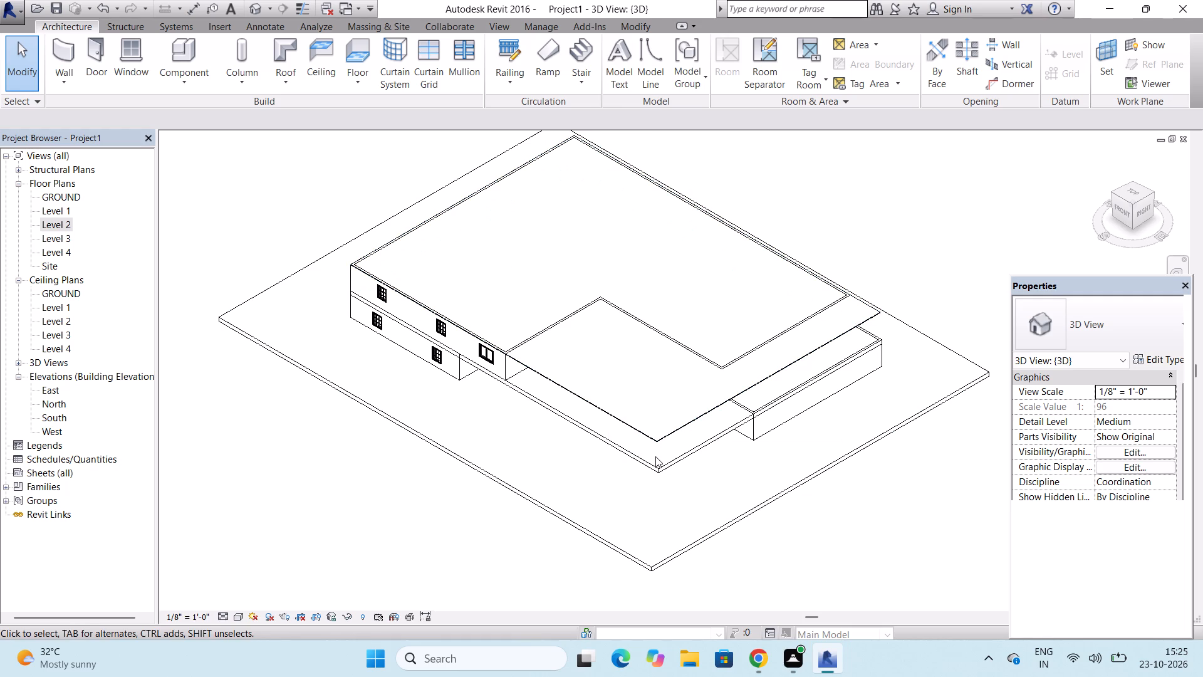
scroll(655, 456, "up", 2)
scroll(655, 456, "down", 2)
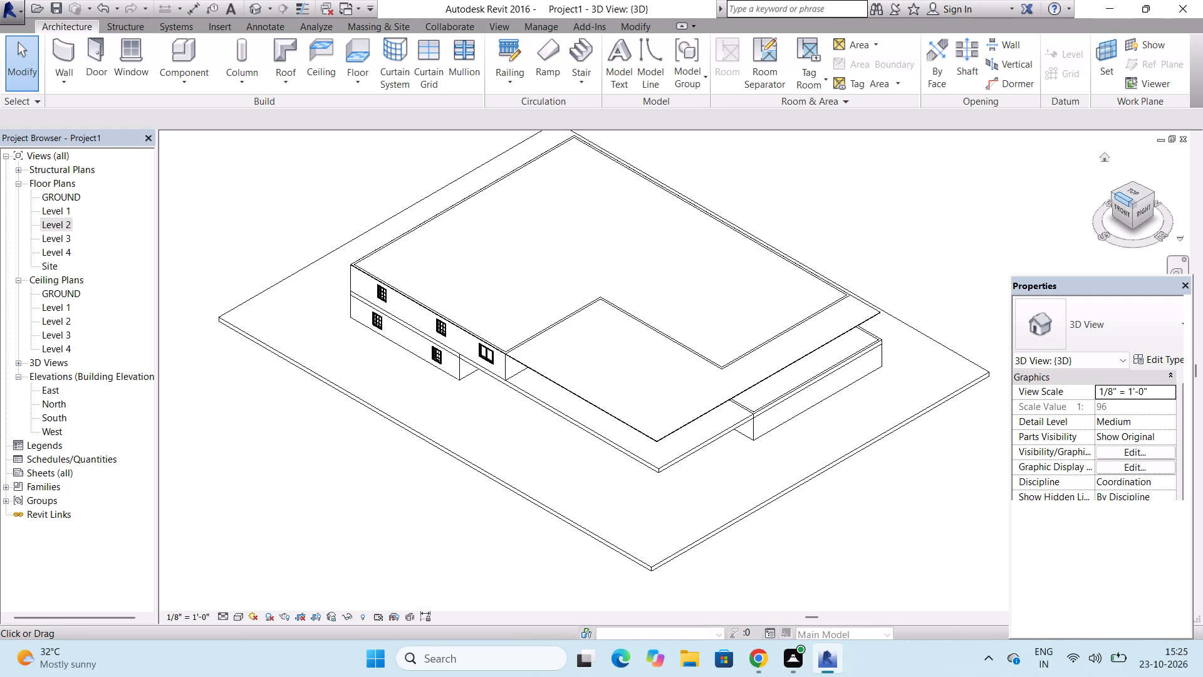
left_click_drag(1131, 205, 1129, 187)
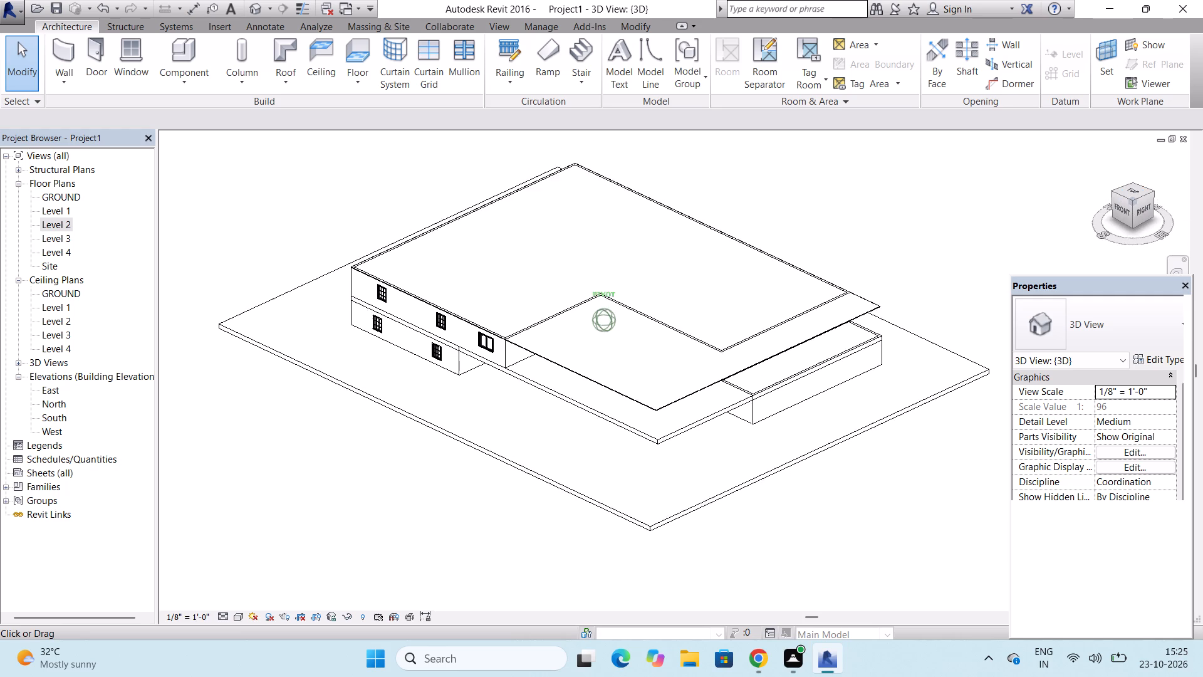
left_click_drag(1129, 187, 1128, 177)
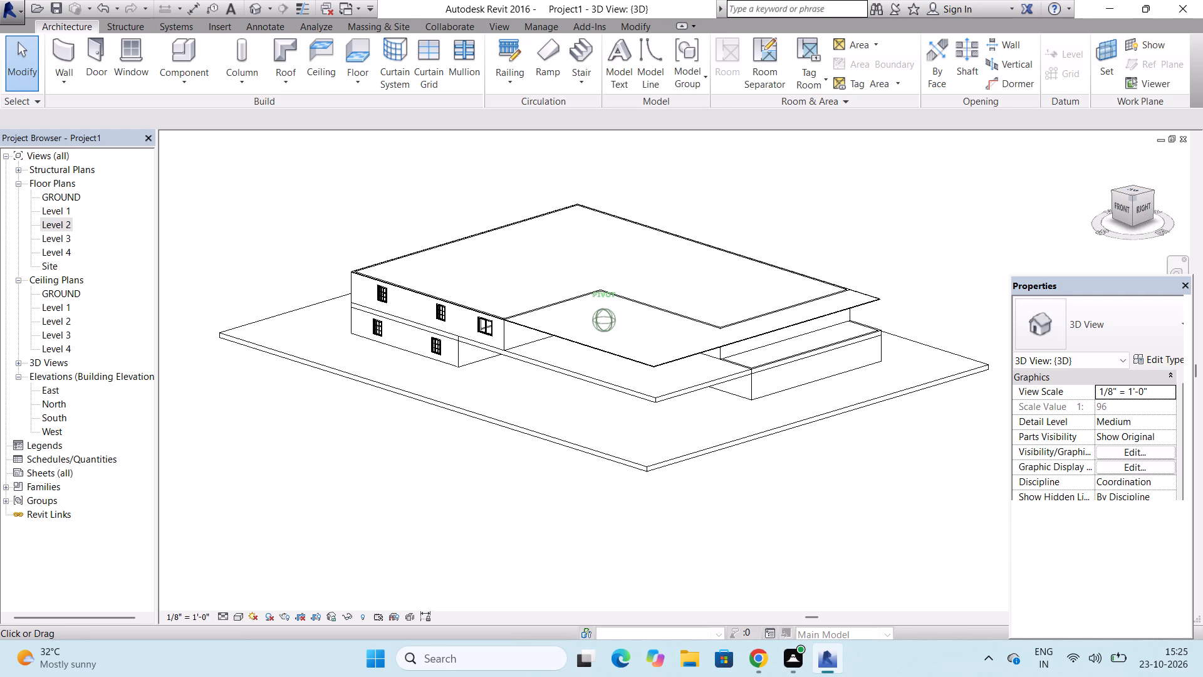
left_click_drag(1128, 177, 1122, 193)
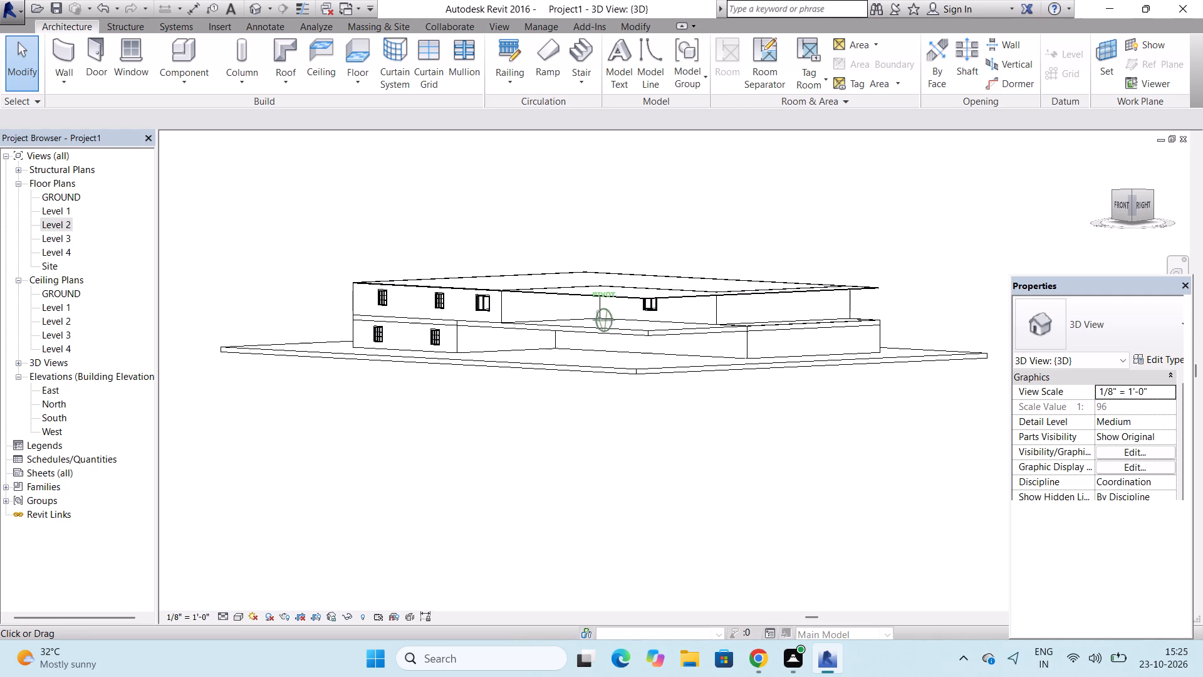
left_click_drag(1122, 193, 1131, 195)
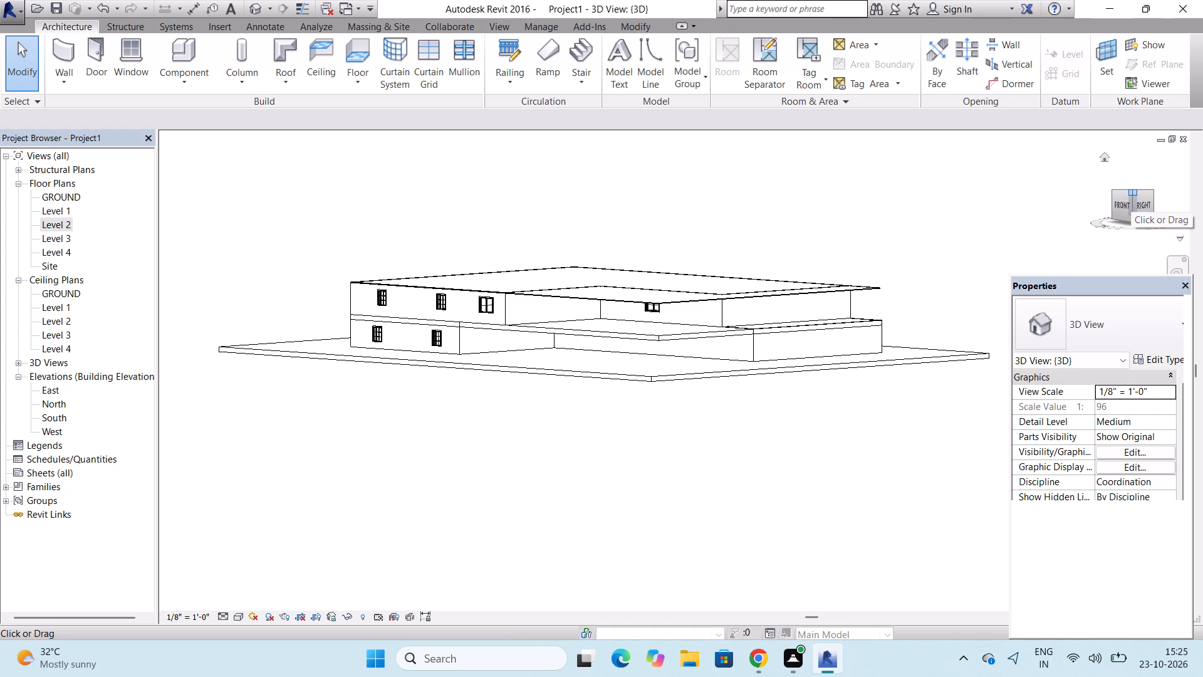
scroll(654, 310, "up", 4)
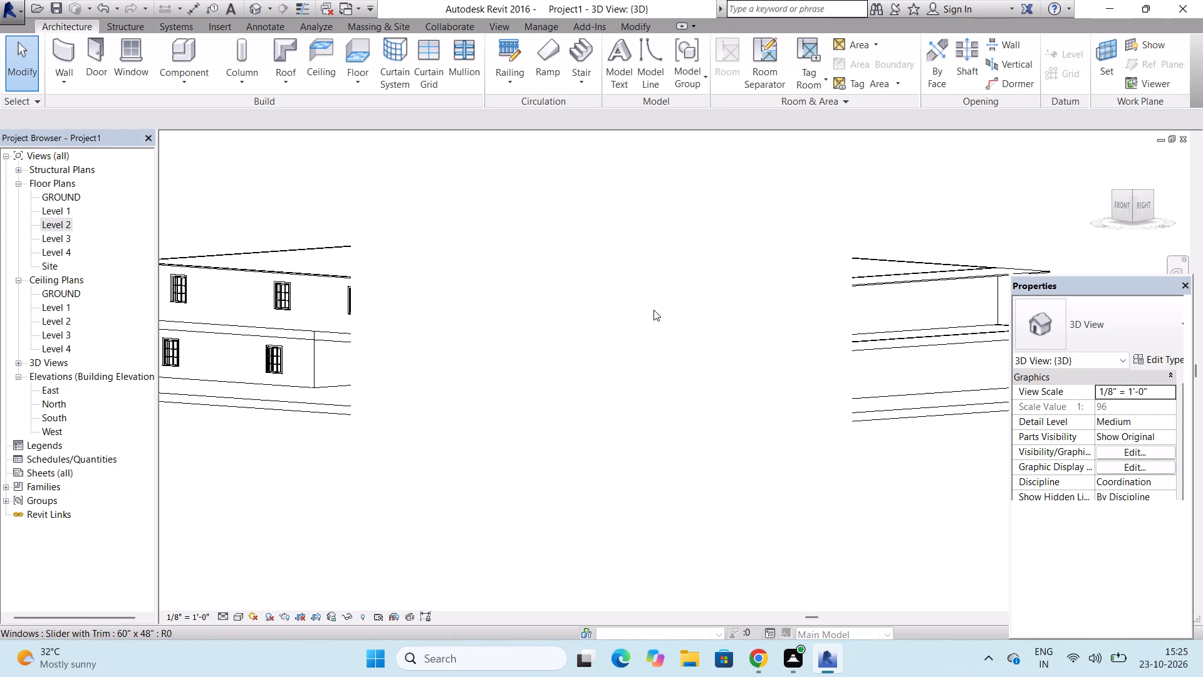
scroll(654, 310, "down", 3)
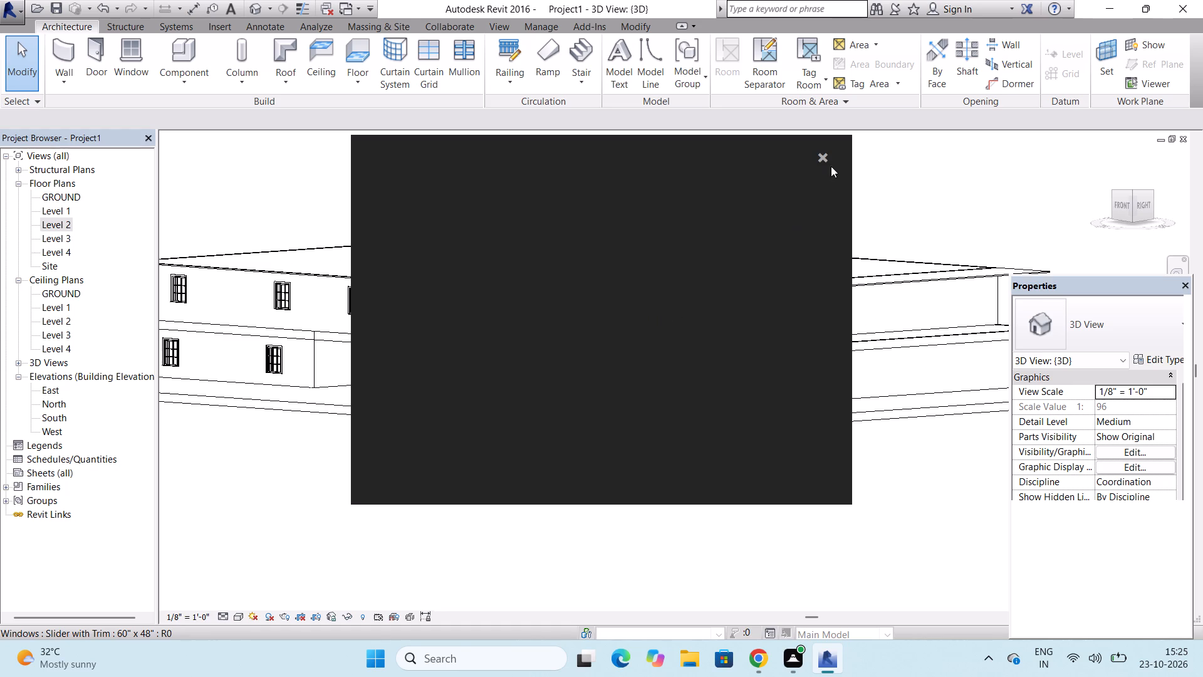
left_click(823, 157)
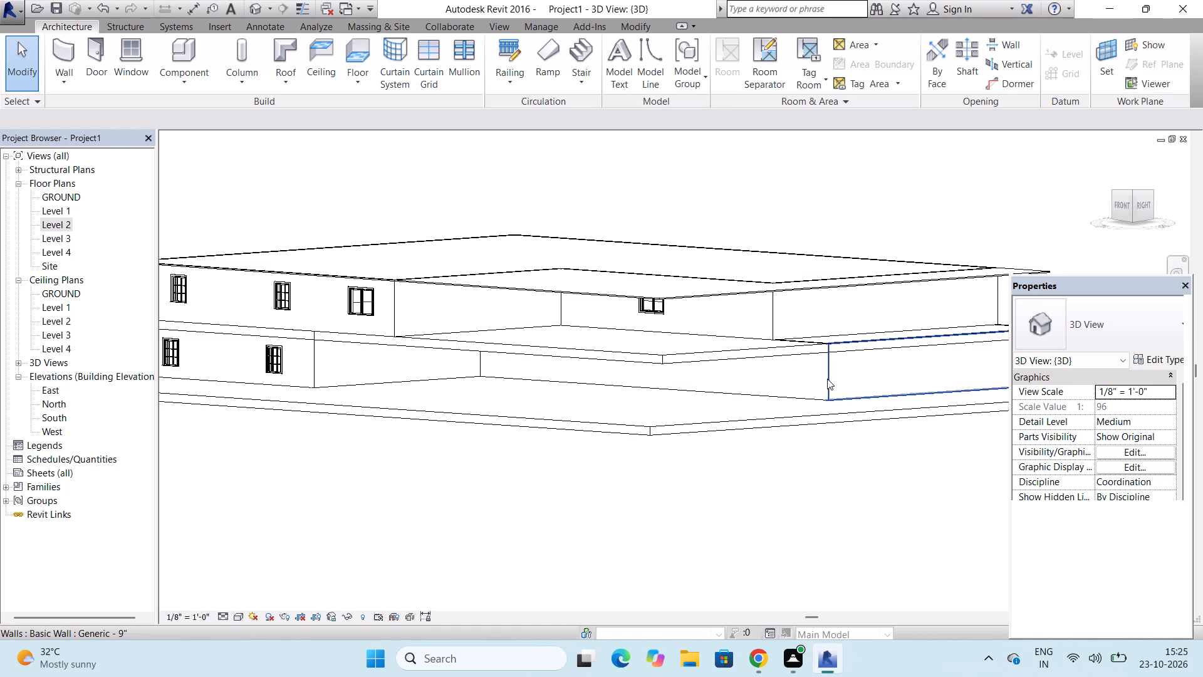
Move the ground storey's east wall west to 64'-0" from the notch wall in the GROUND floor plan.
left_click(827, 379)
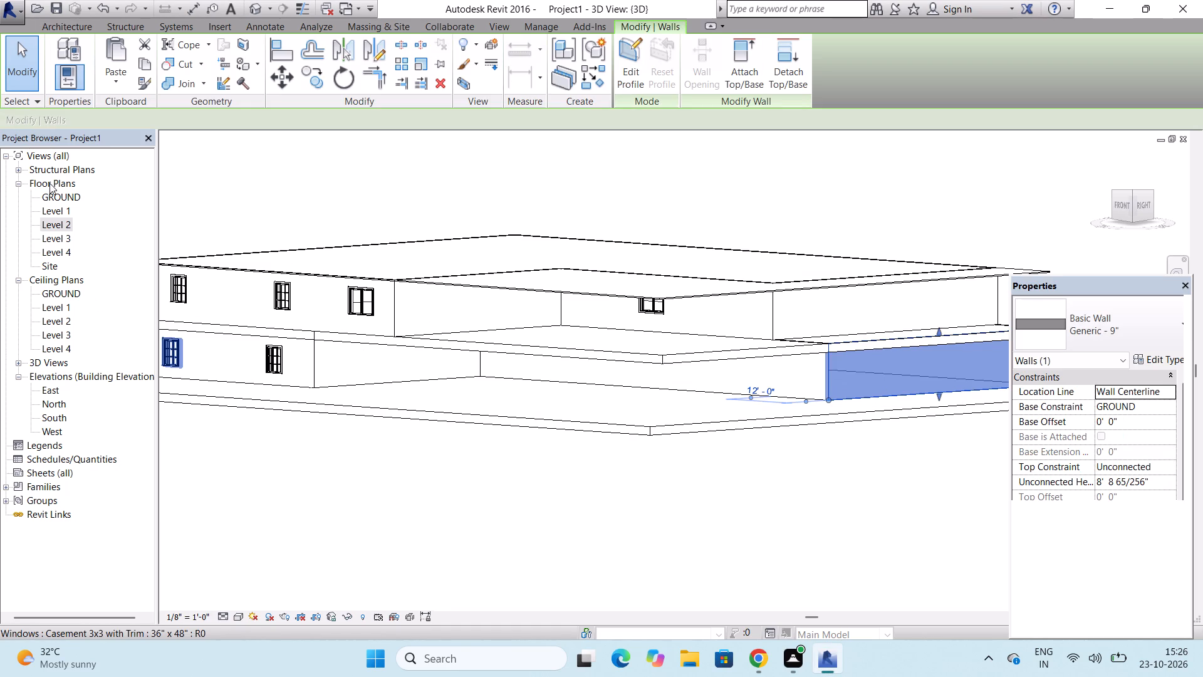
double_click(56, 194)
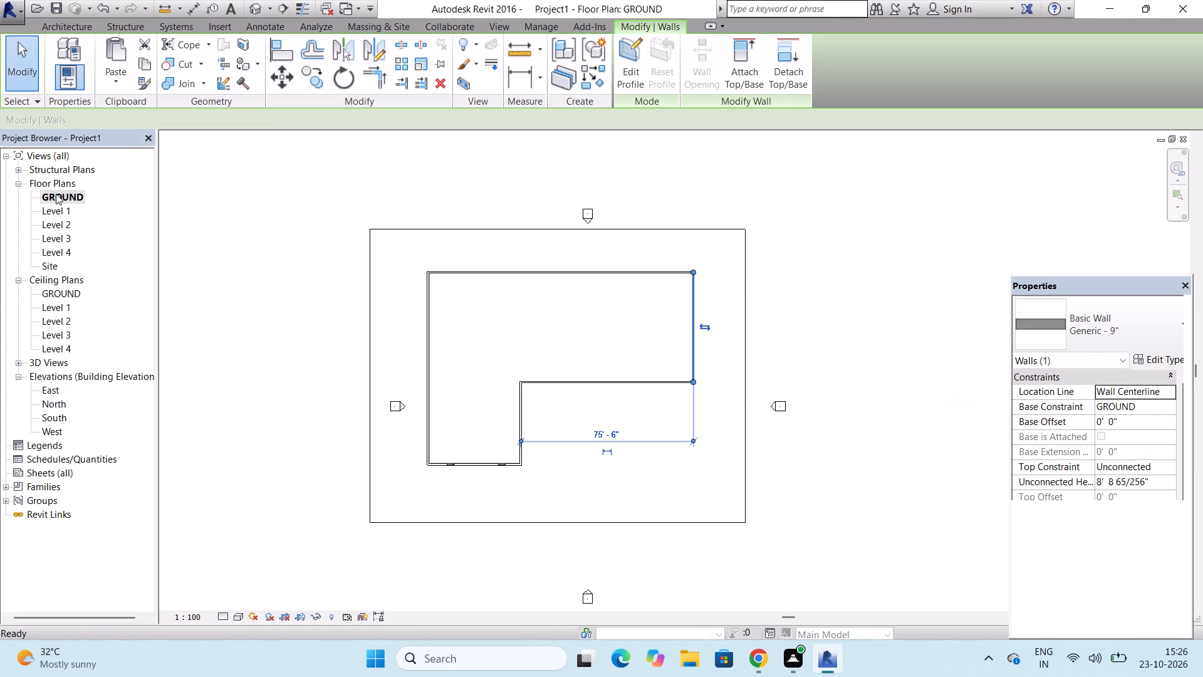
left_click_drag(695, 304, 660, 310)
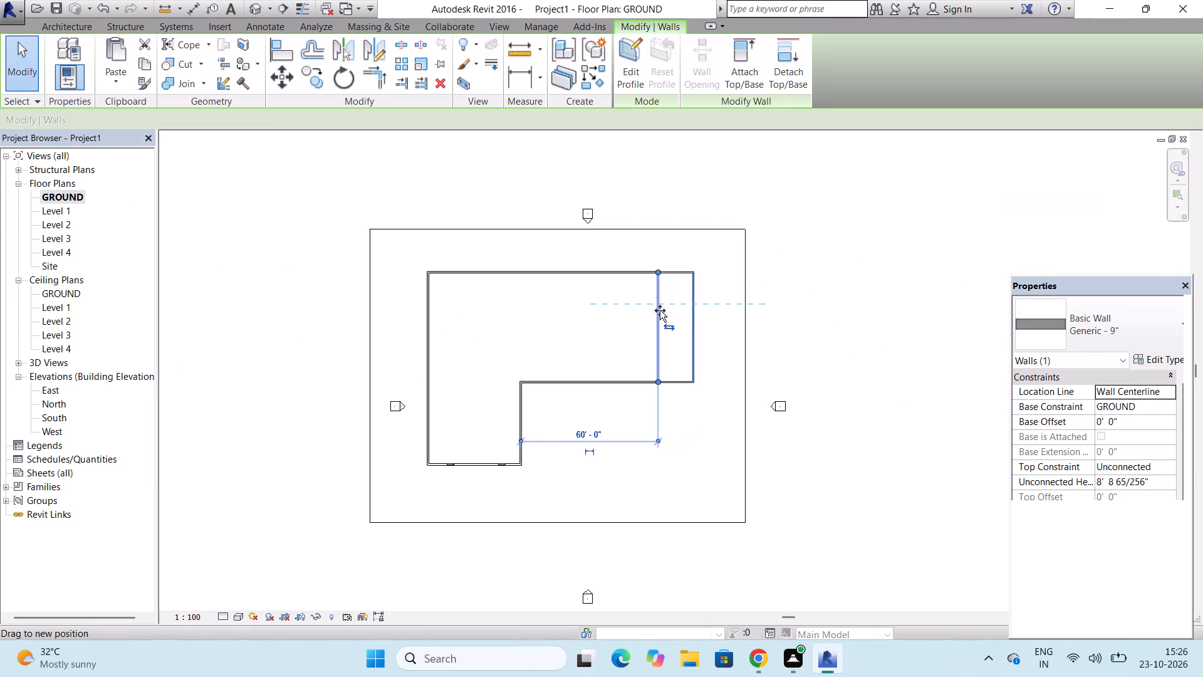
left_click_drag(660, 310, 667, 311)
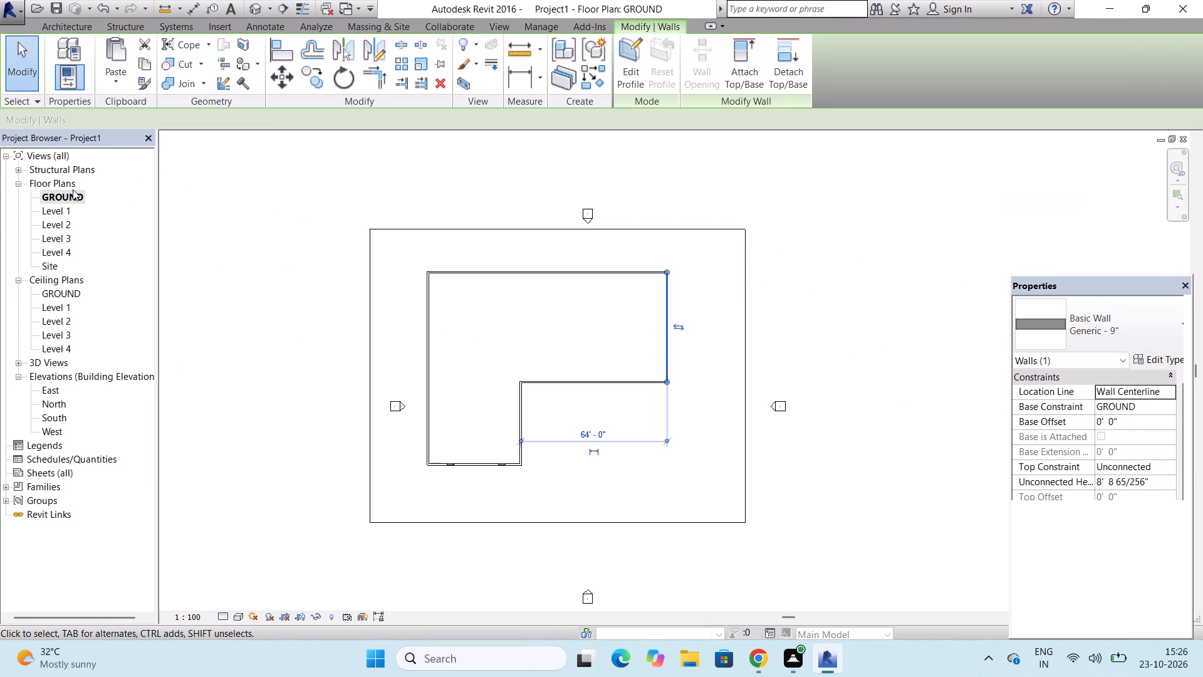
In the Level 1 plan, shift the Generic 5" floor slightly west, bringing its east edge to the inner face of the east wall.
double_click(64, 206)
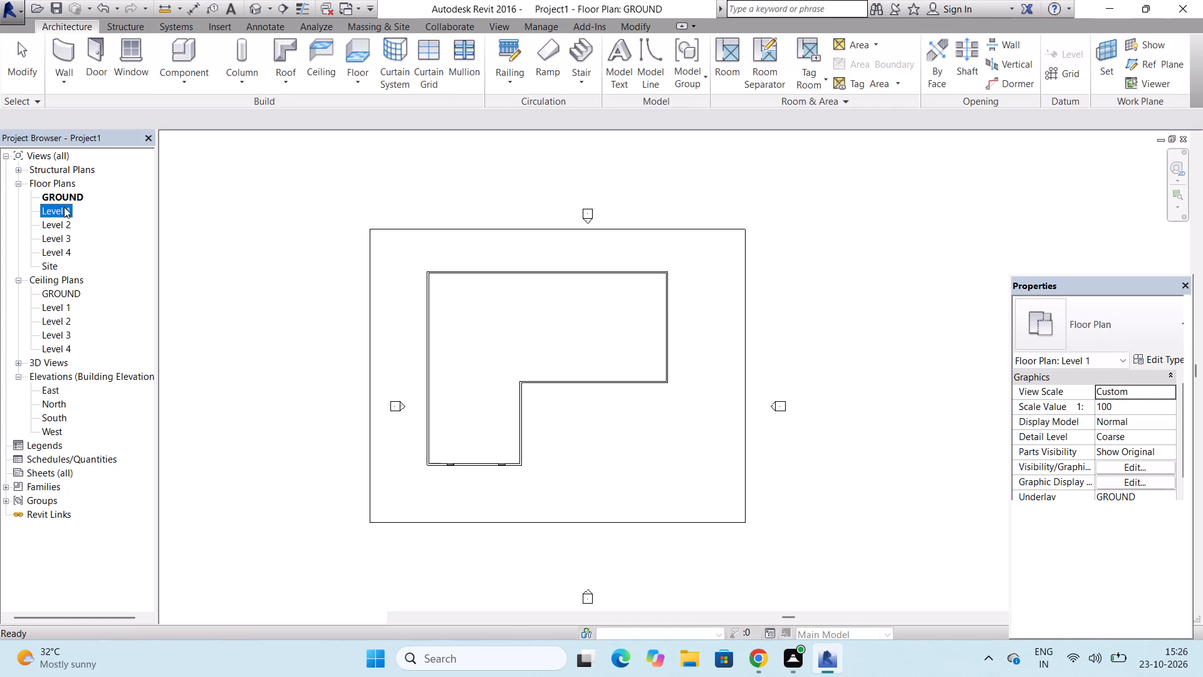
scroll(815, 373, "up", 2)
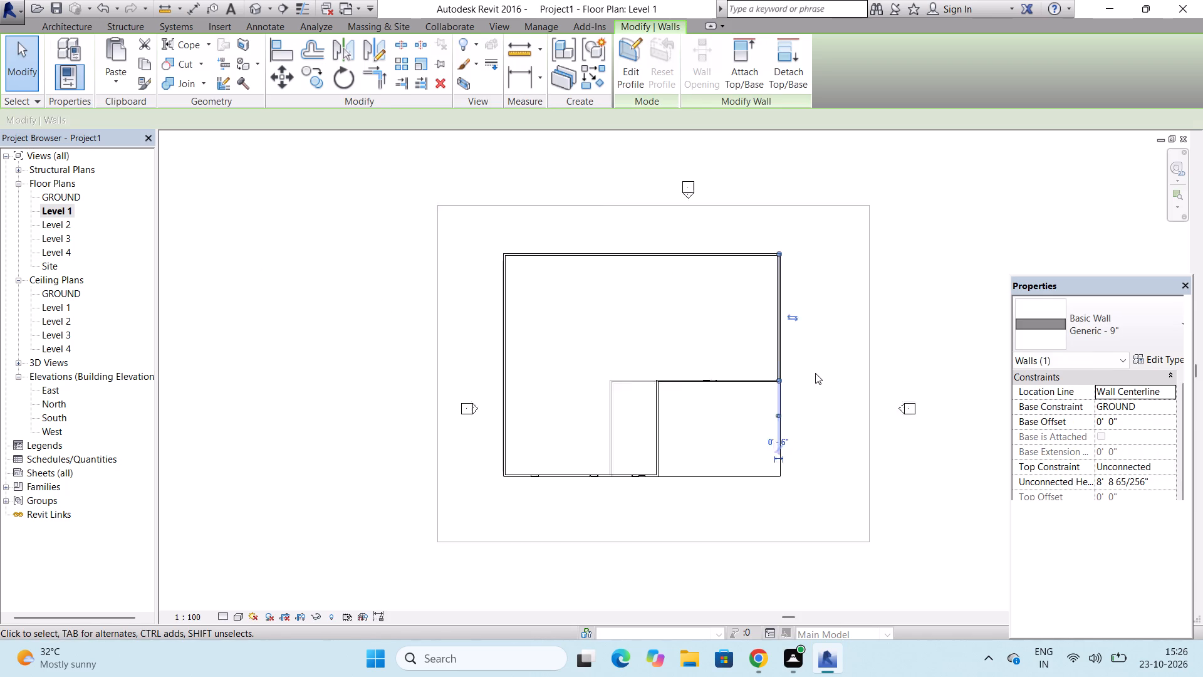
scroll(815, 373, "up", 6)
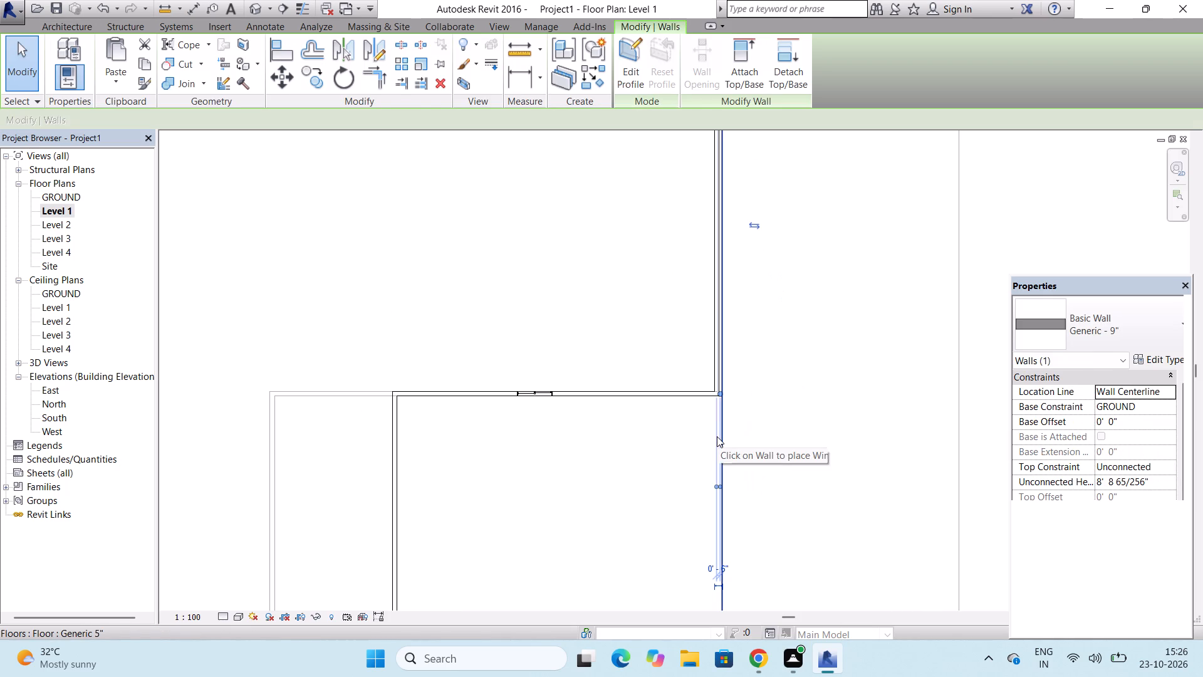
scroll(718, 377, "up", 13)
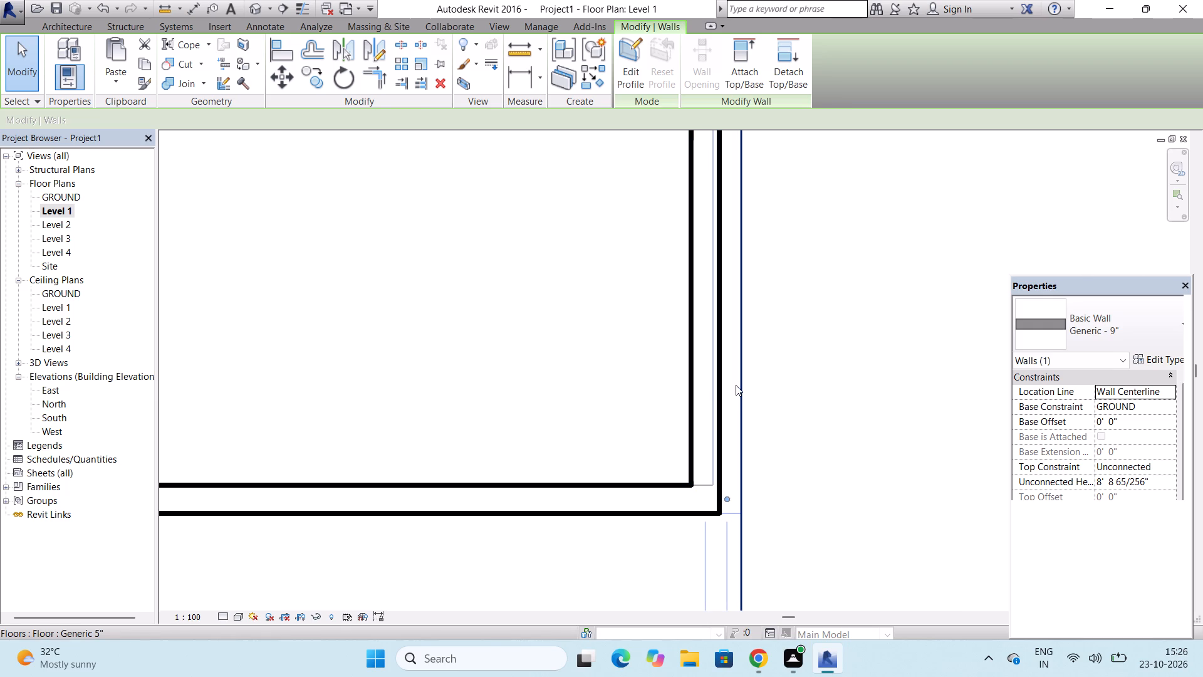
left_click_drag(739, 382, 709, 387)
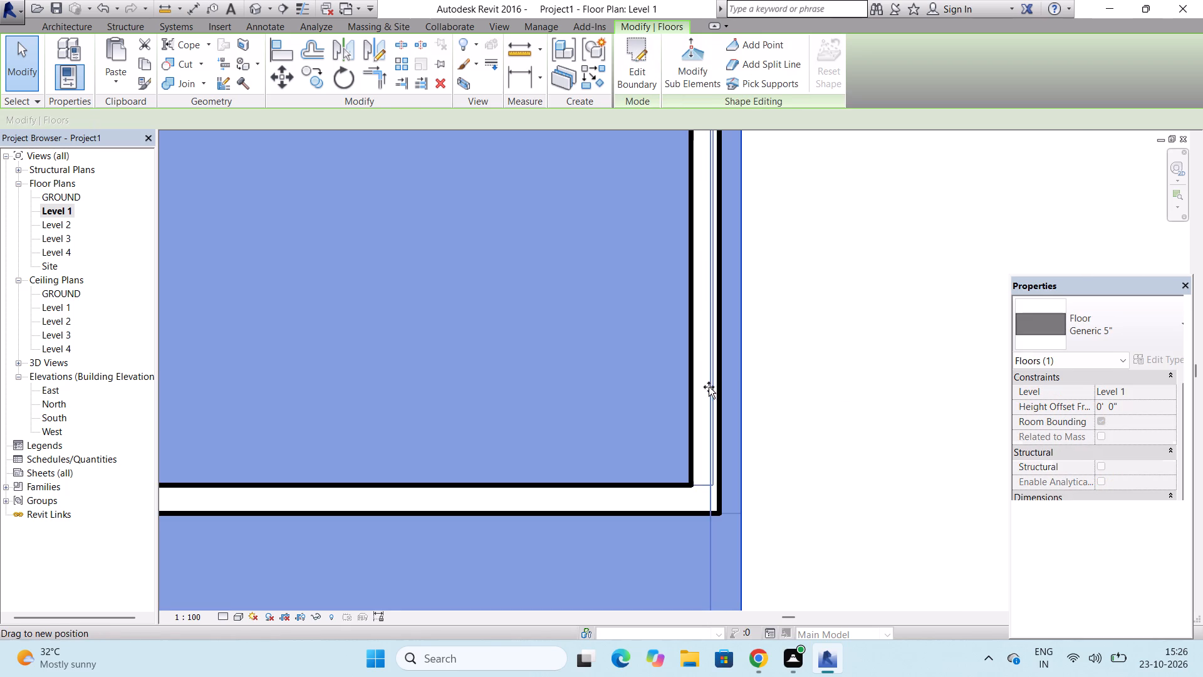
left_click_drag(709, 387, 690, 391)
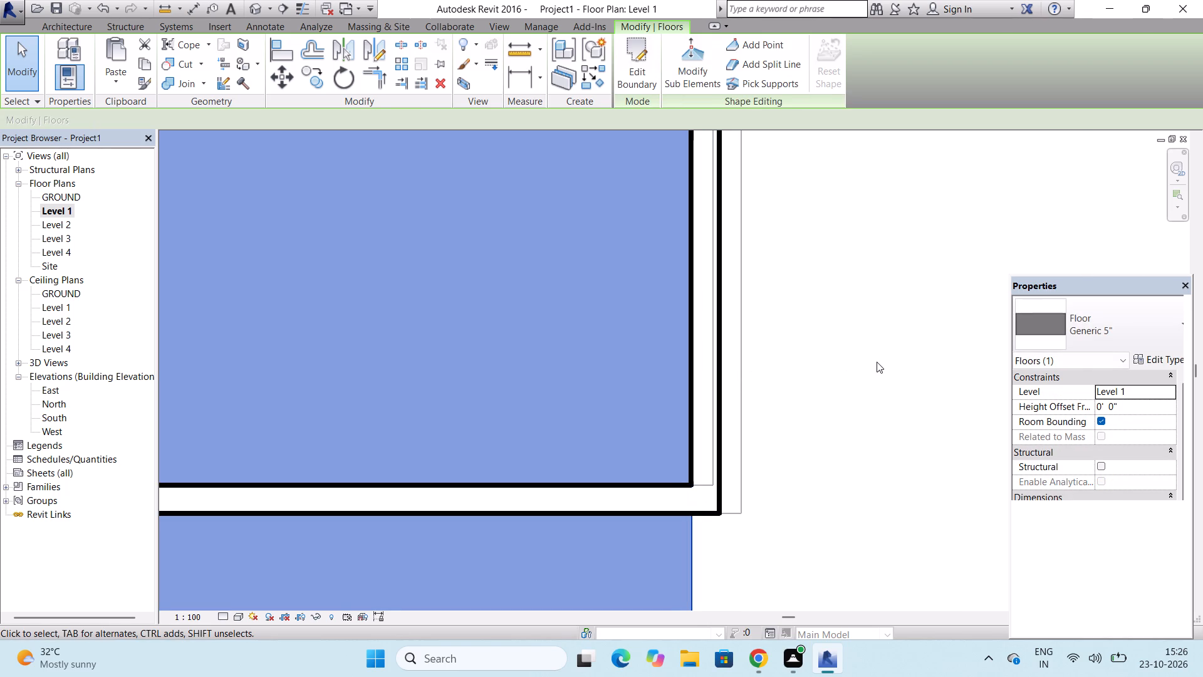
key("Escape")
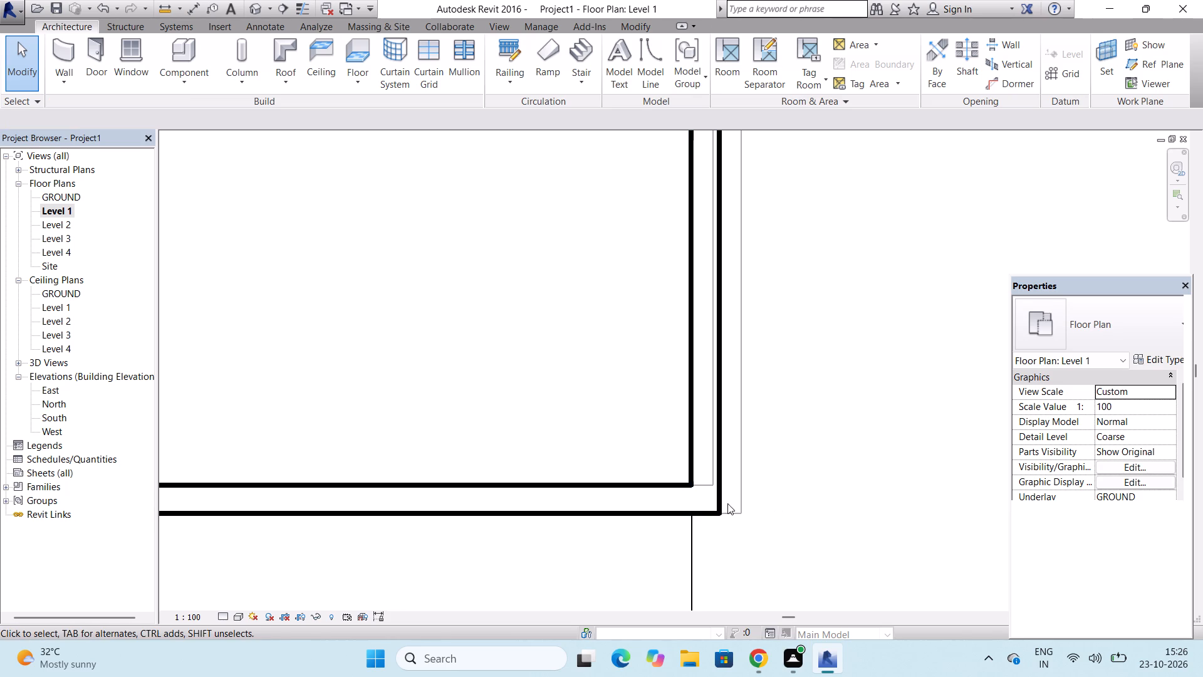
Inspect the ground storey's east wall and its distance from the notch wall in the GROUND floor plan.
triple_click(742, 493)
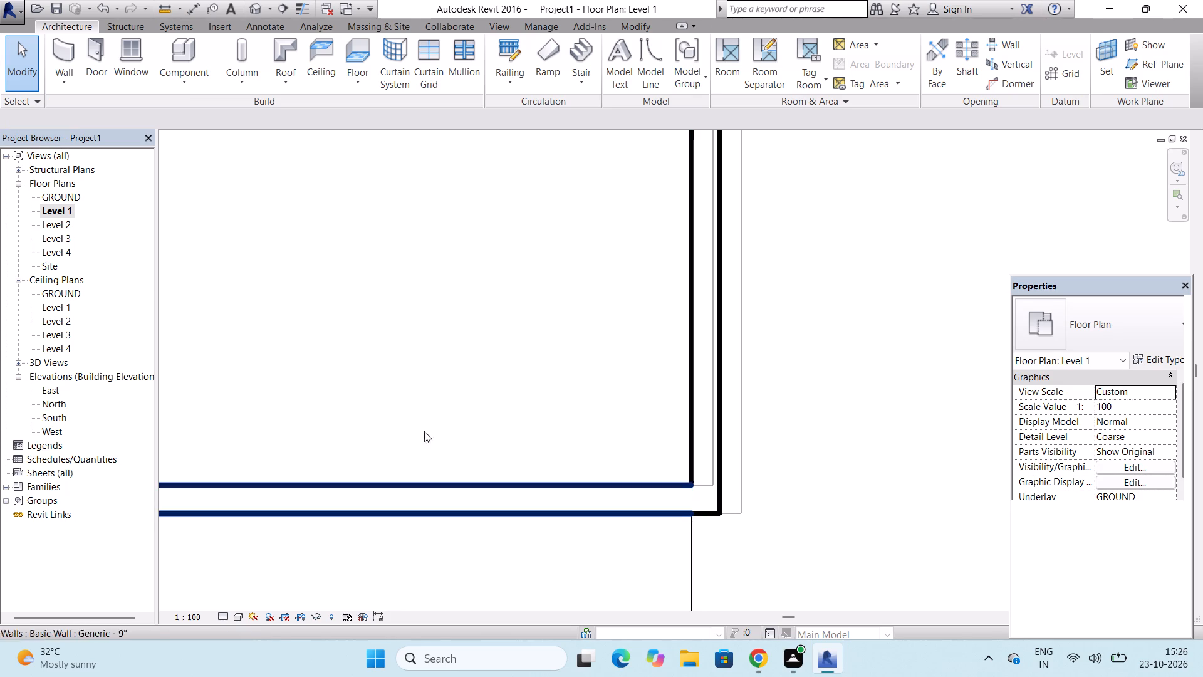
left_click(59, 197)
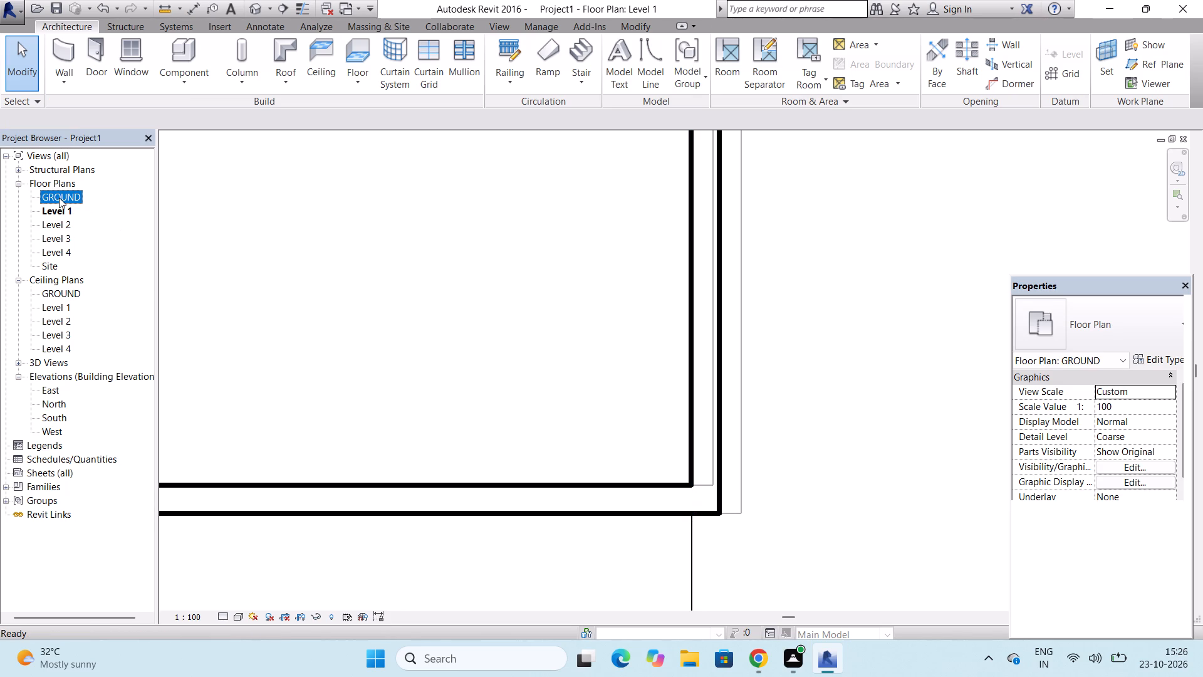
left_click(59, 197)
scroll(670, 325, "up", 2)
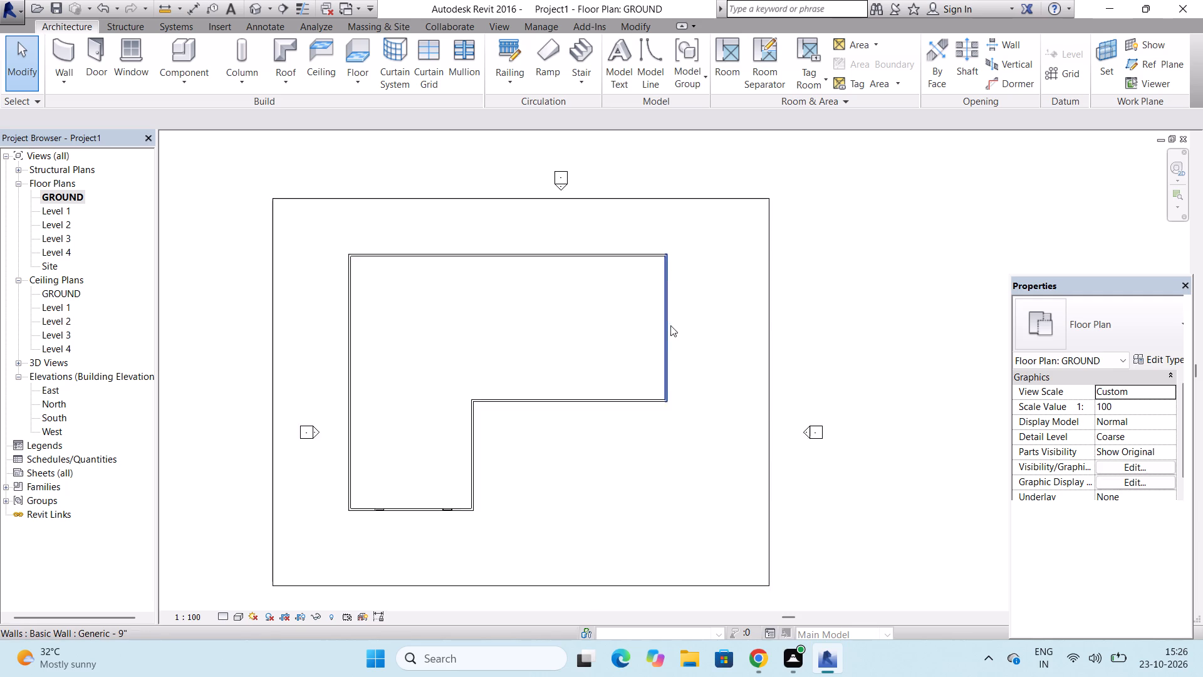
scroll(670, 325, "up", 7)
left_click(665, 337)
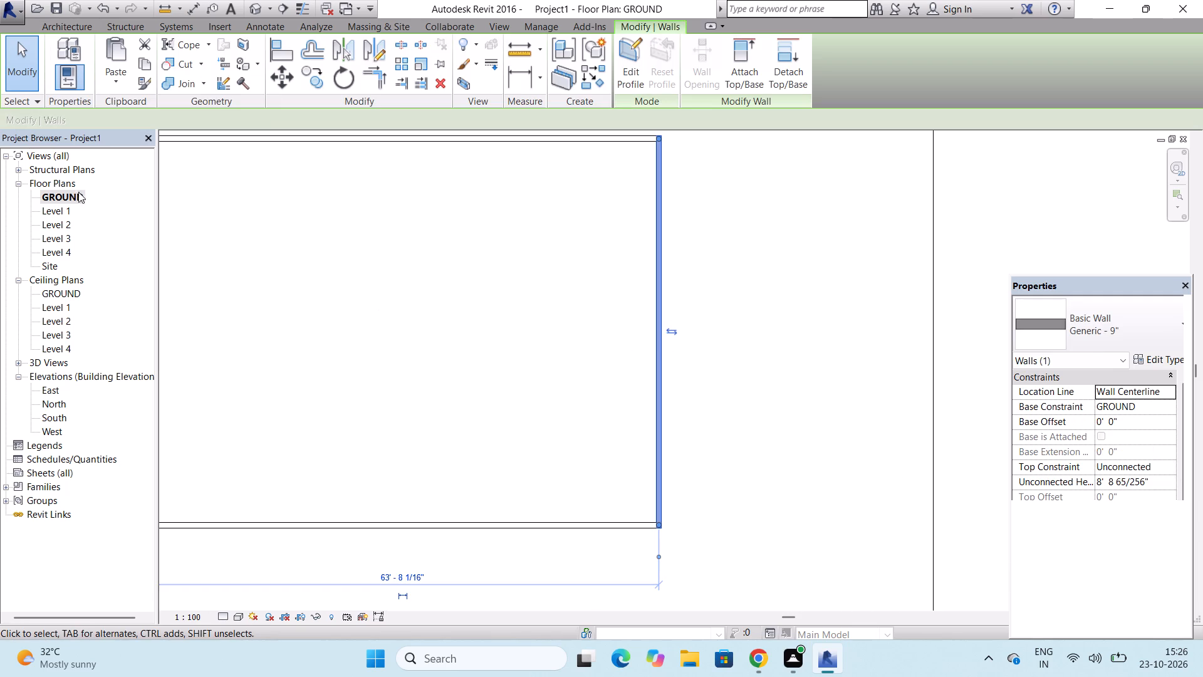
left_click(64, 204)
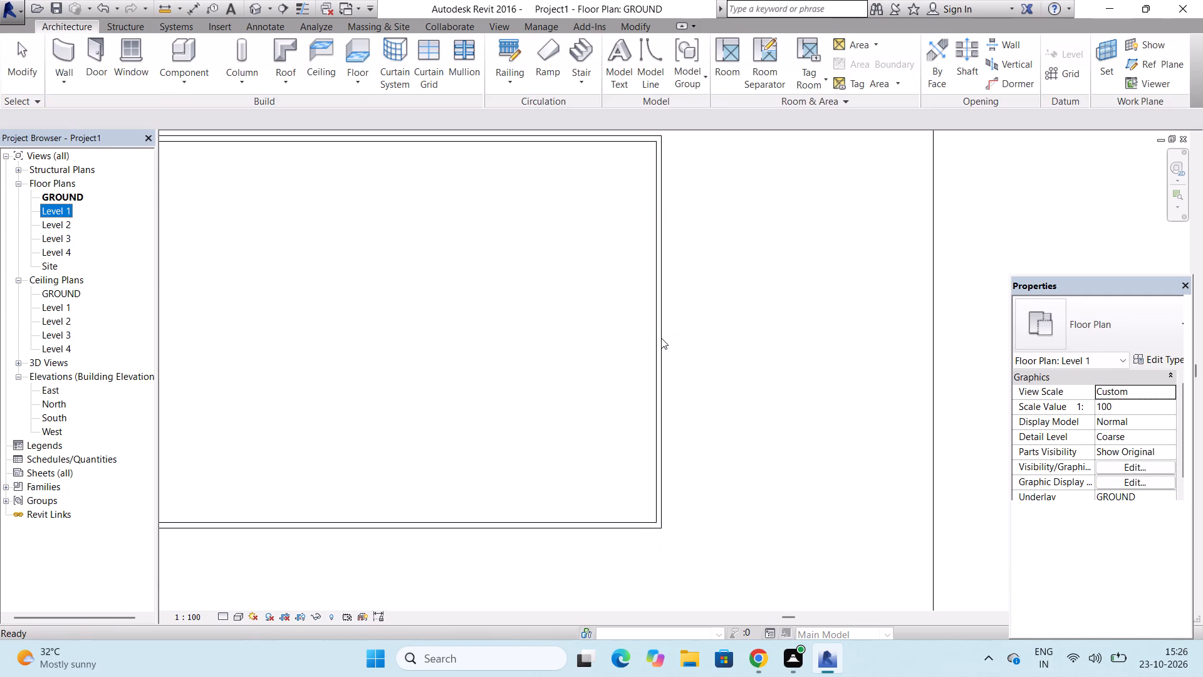
scroll(661, 338, "down", 7)
key("Escape")
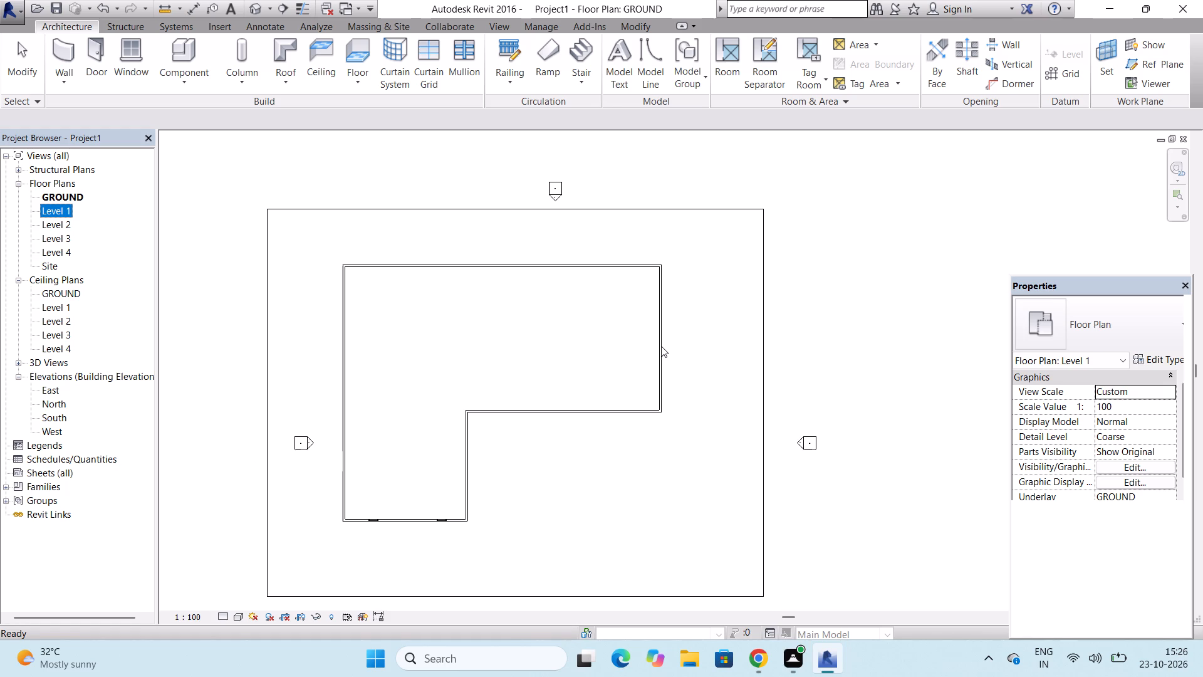
key("Escape")
Examine in 3D how the ground and Level 1 walls line up at the east wing's southeast corner.
double_click(260, 9)
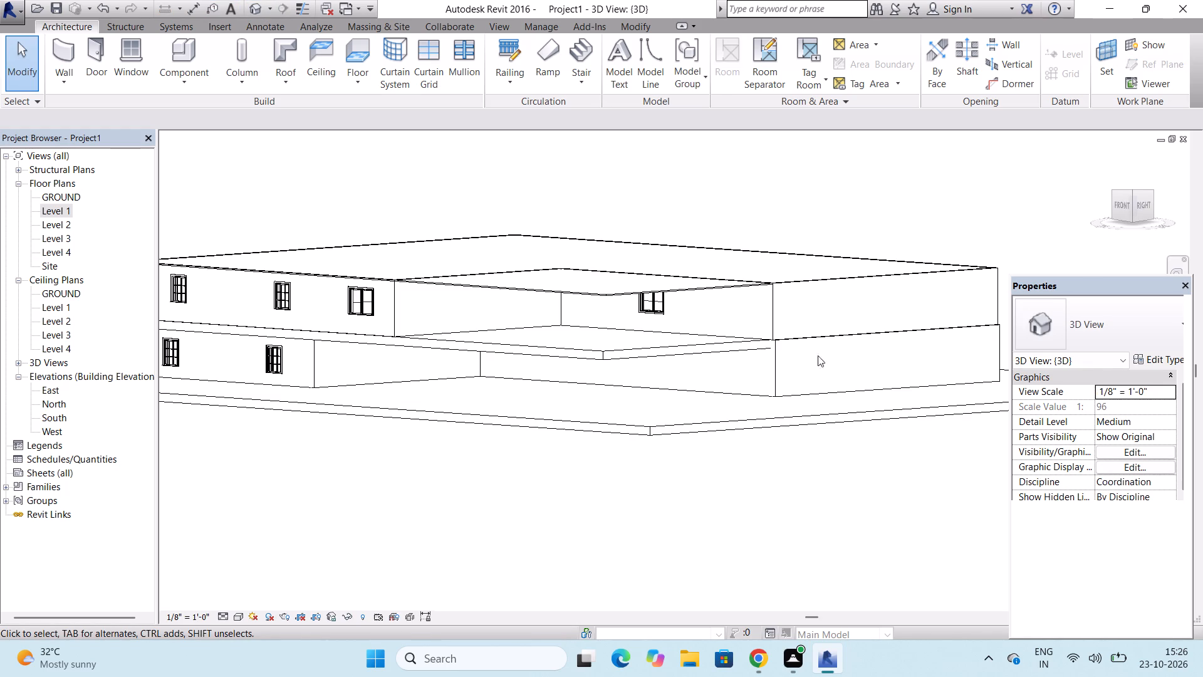
scroll(812, 355, "up", 12)
scroll(769, 340, "down", 3)
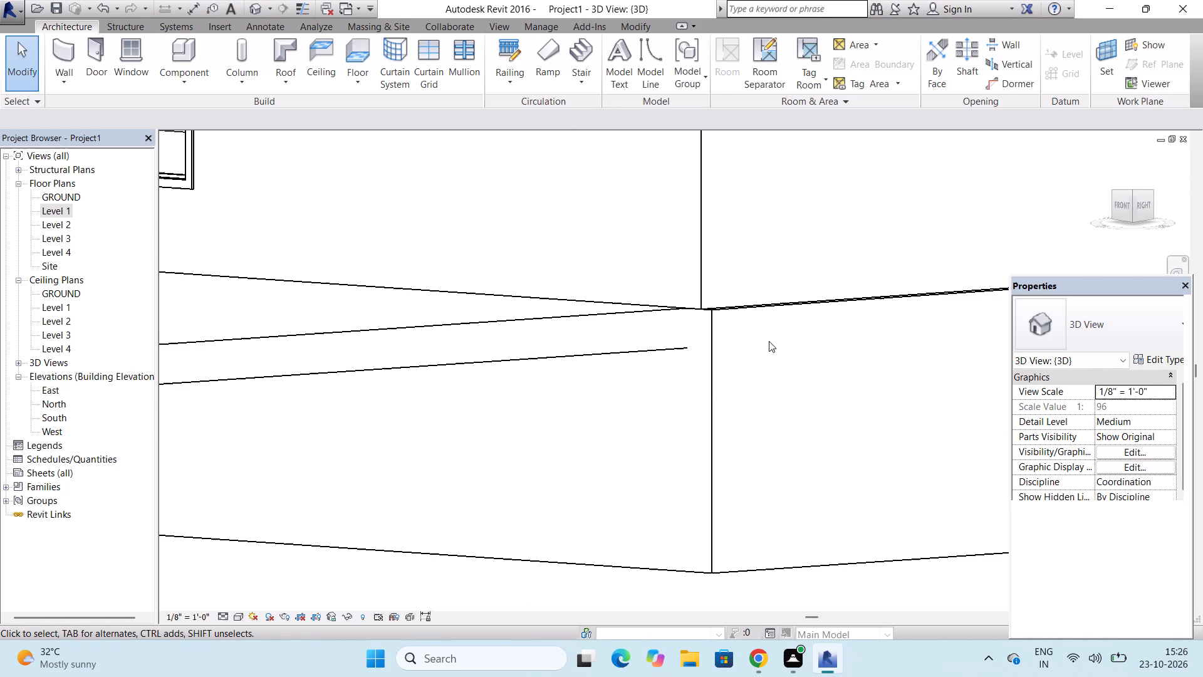
scroll(769, 341, "down", 7)
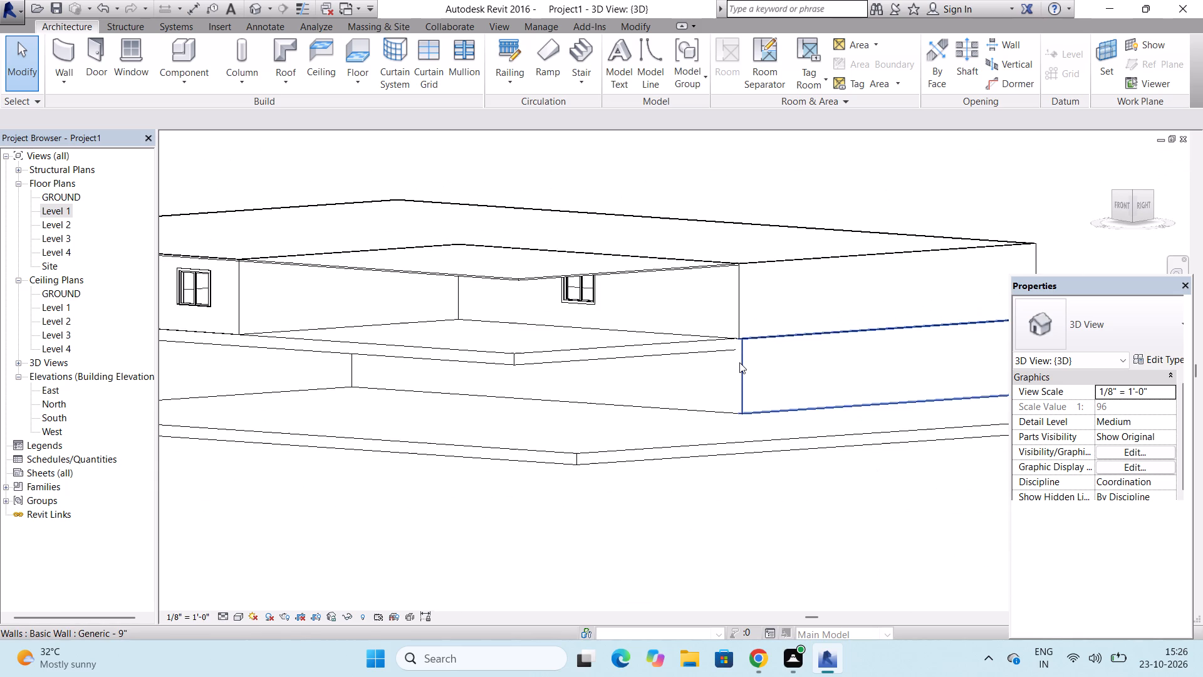
scroll(739, 362, "down", 3)
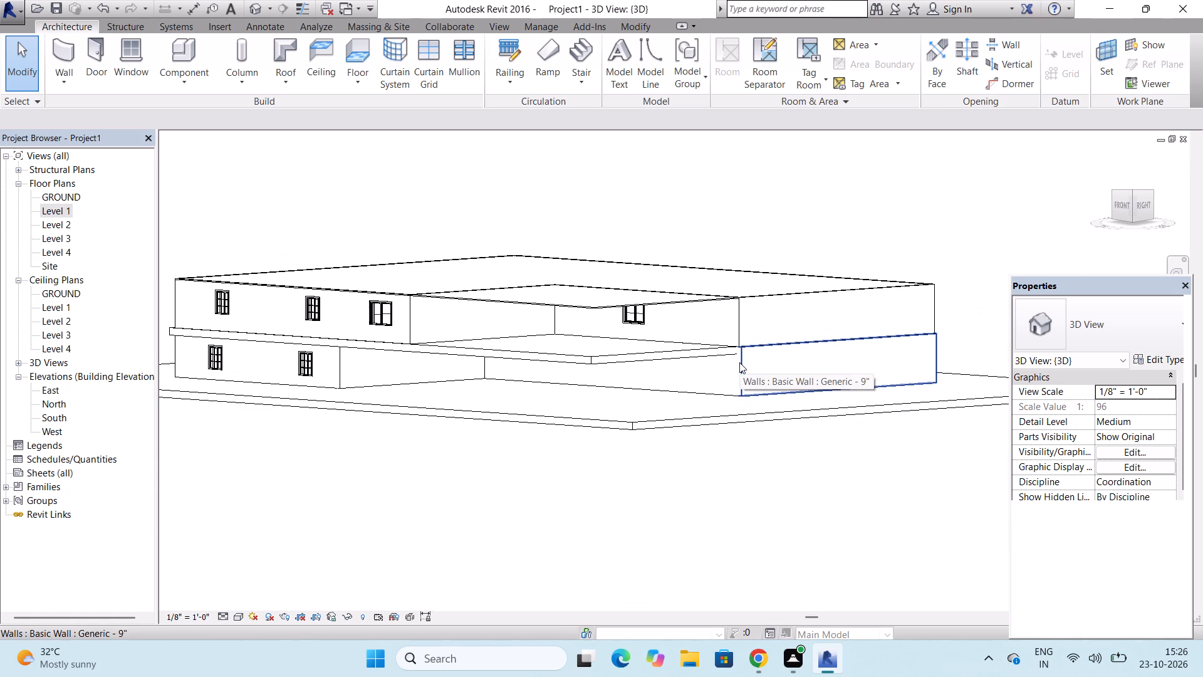
scroll(739, 362, "up", 3)
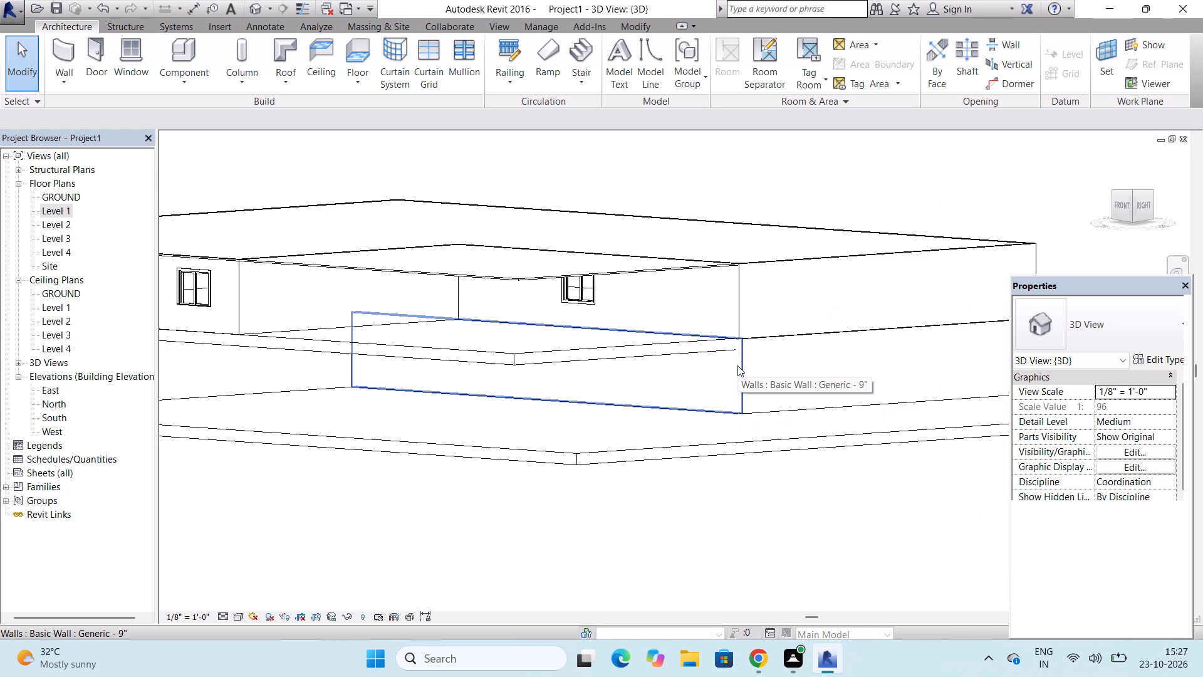
scroll(737, 365, "down", 1)
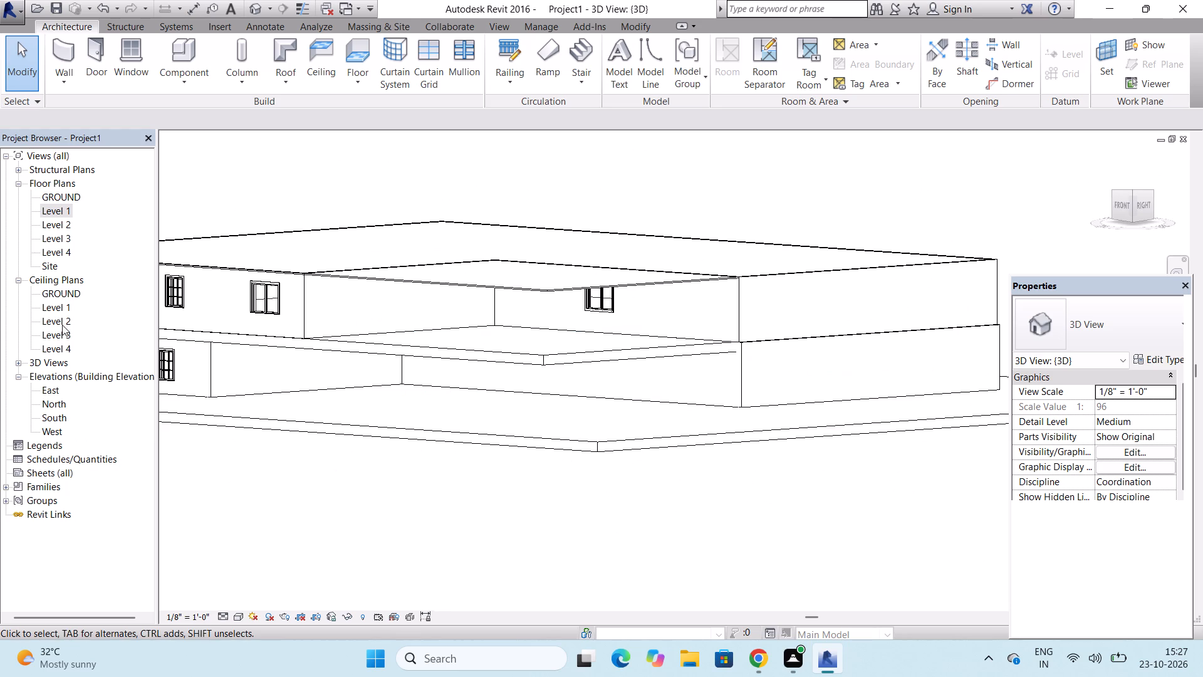
Reopen the GROUND floor plan.
double_click(65, 196)
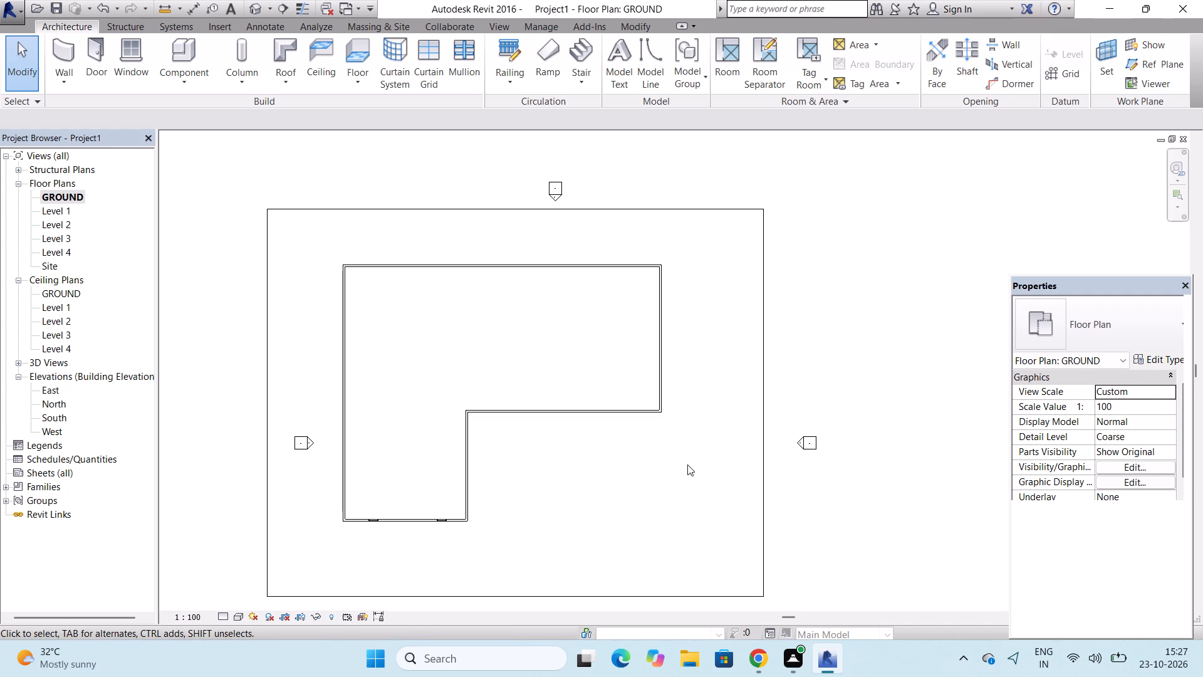
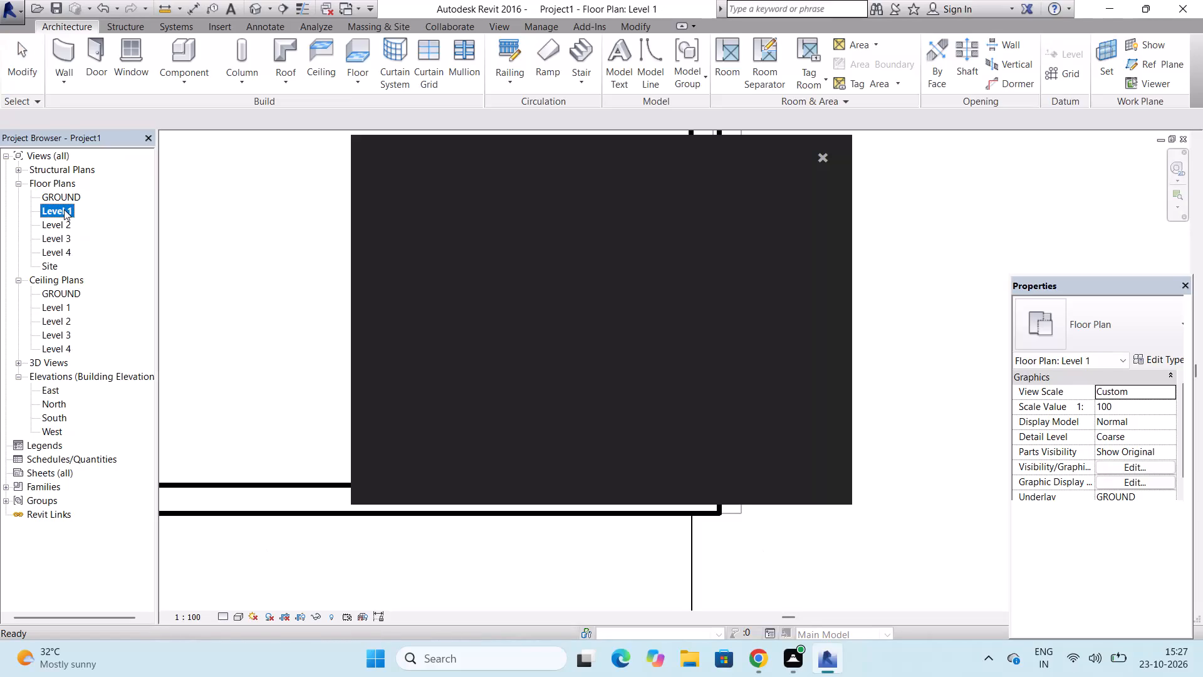
In the Level 1 plan, move the east wall west until it stands 39'-6" from the notch wall.
left_click(828, 157)
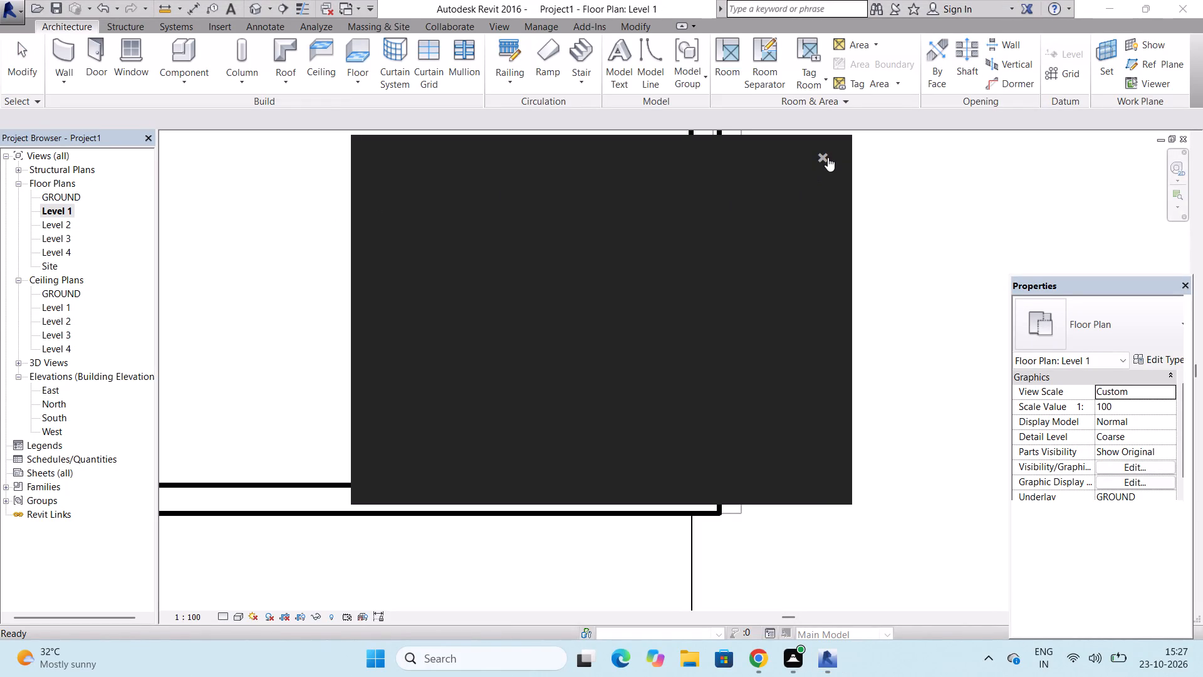
scroll(787, 425, "down", 3)
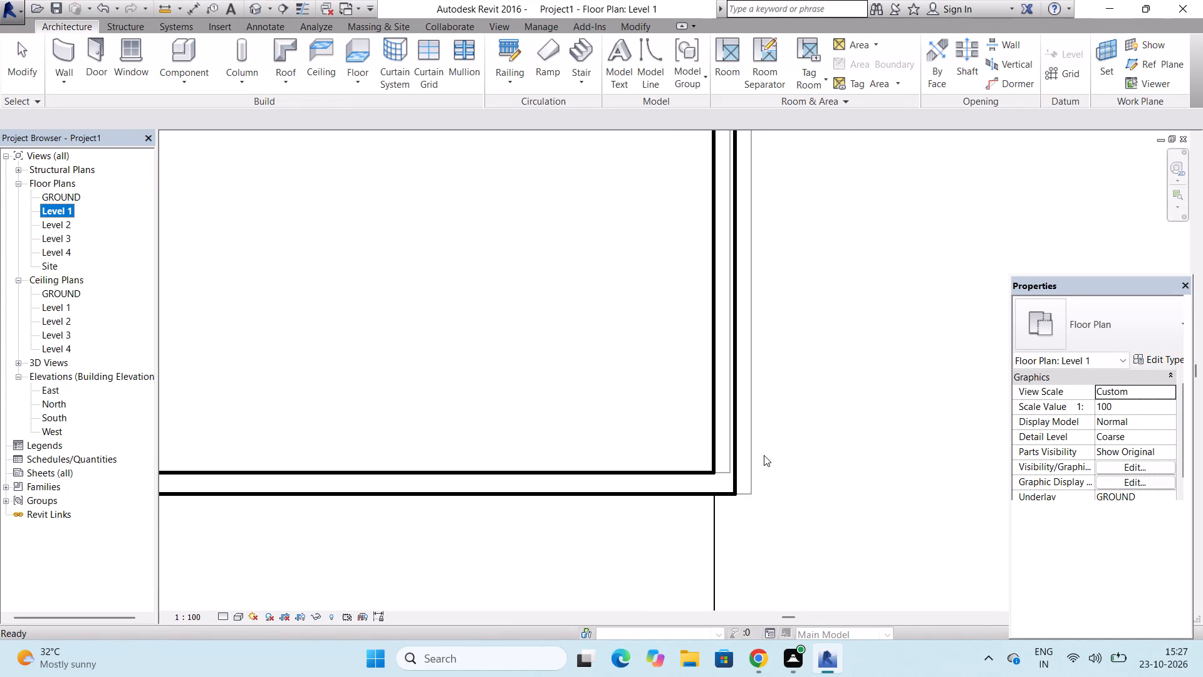
left_click(756, 446)
scroll(749, 458, "down", 2)
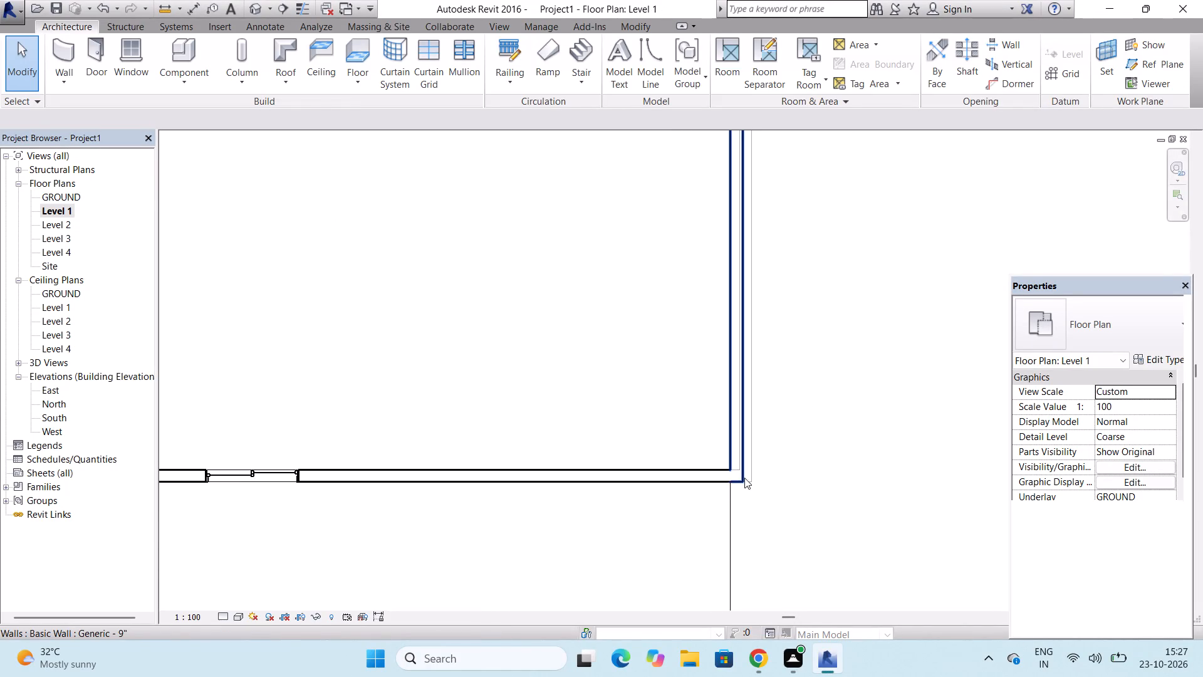
scroll(744, 478, "down", 9)
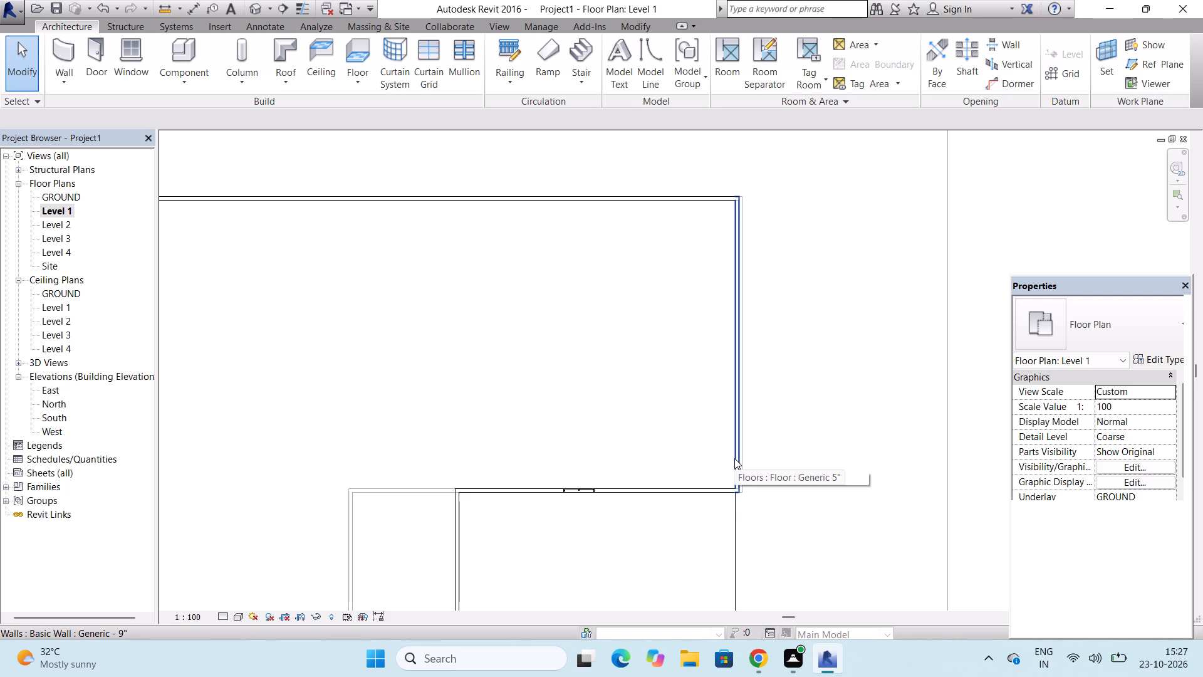
left_click_drag(736, 458, 687, 450)
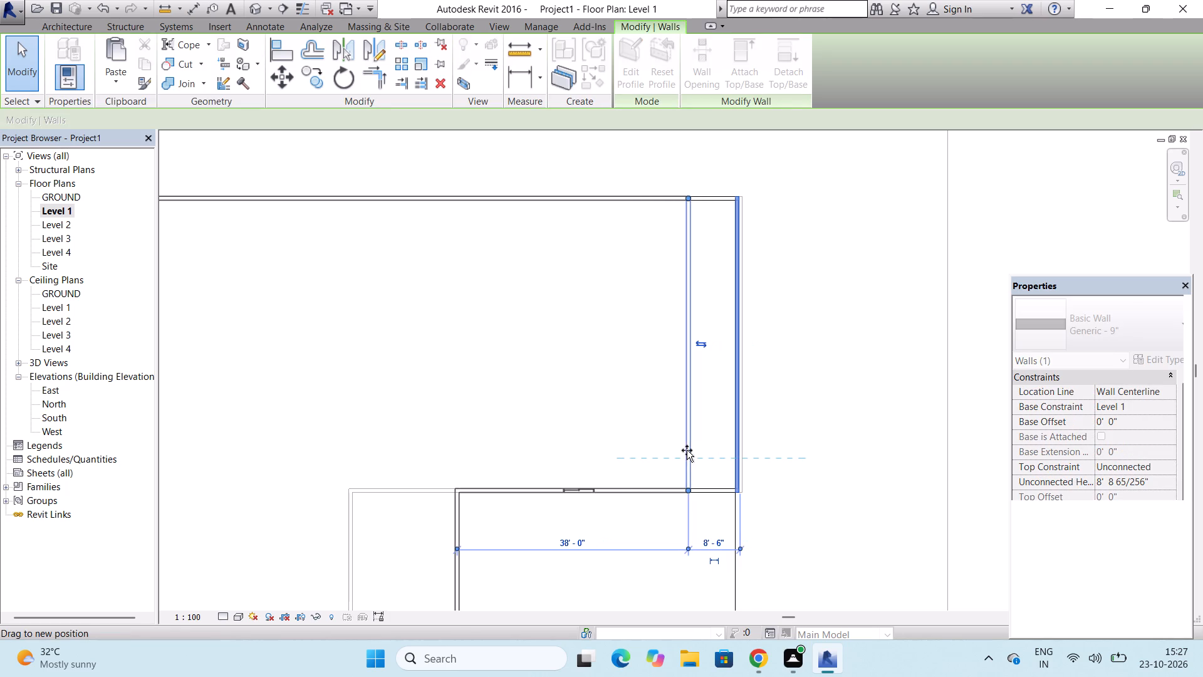
left_click_drag(687, 450, 695, 450)
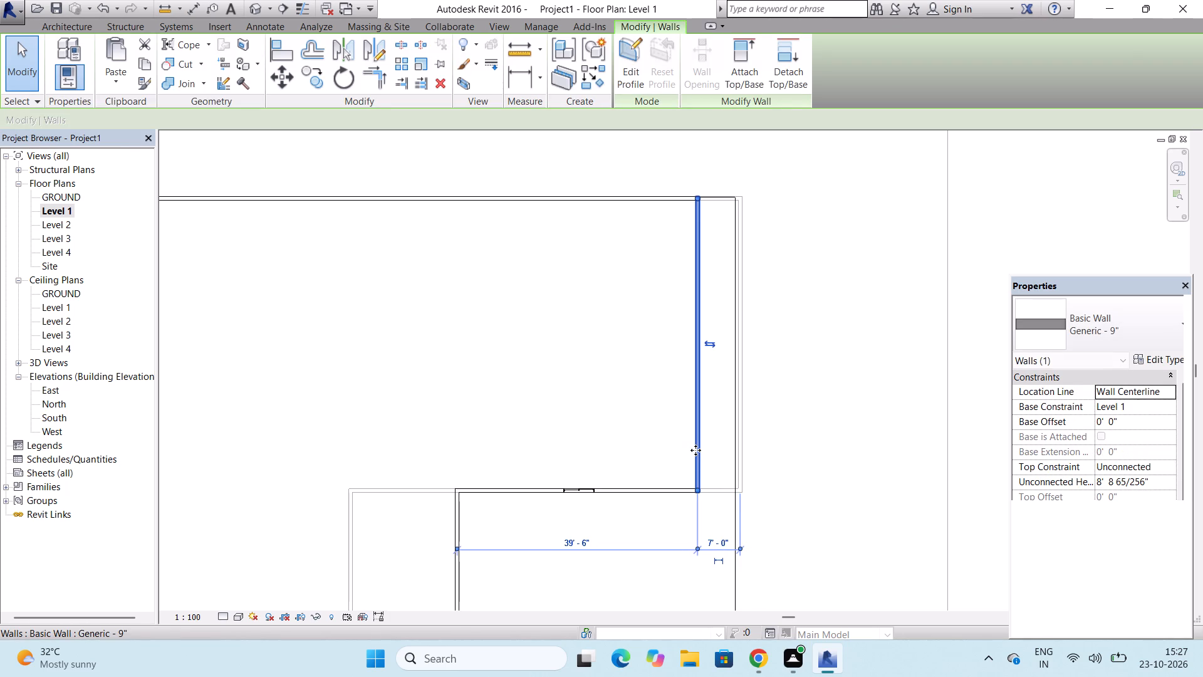
scroll(744, 436, "up", 3)
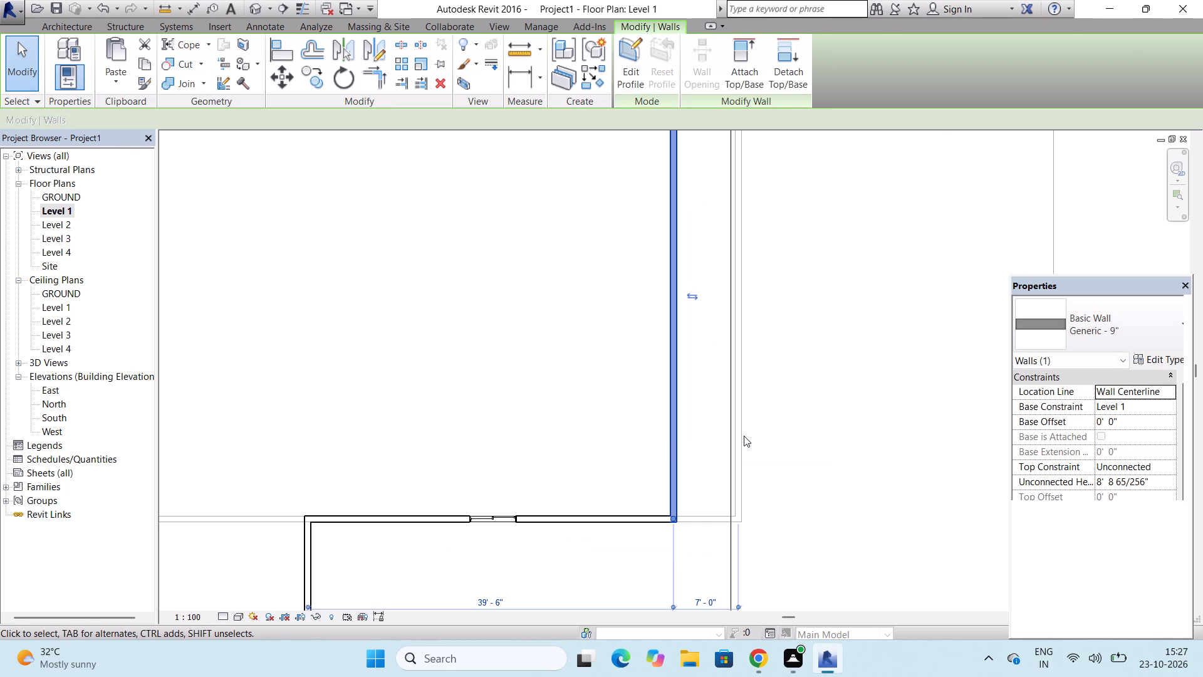
triple_click(740, 449)
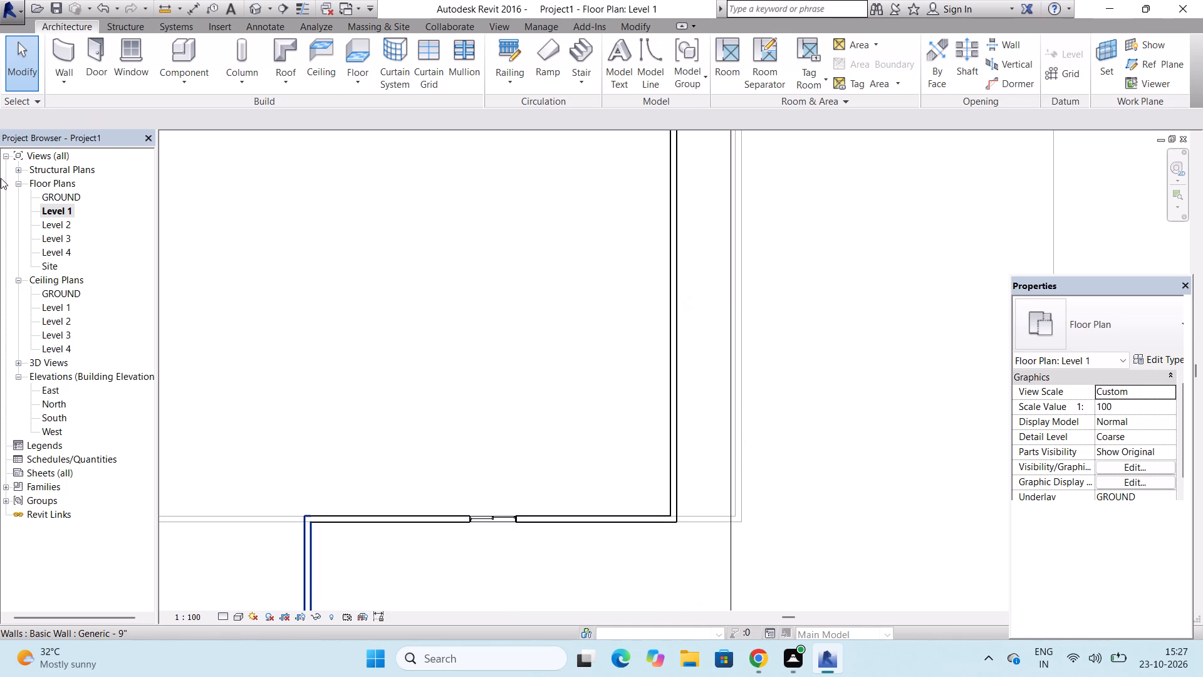
In the GROUND floor plan, move the east wall west to 62'-0" from the notch wall, and check it in 3D.
double_click(57, 194)
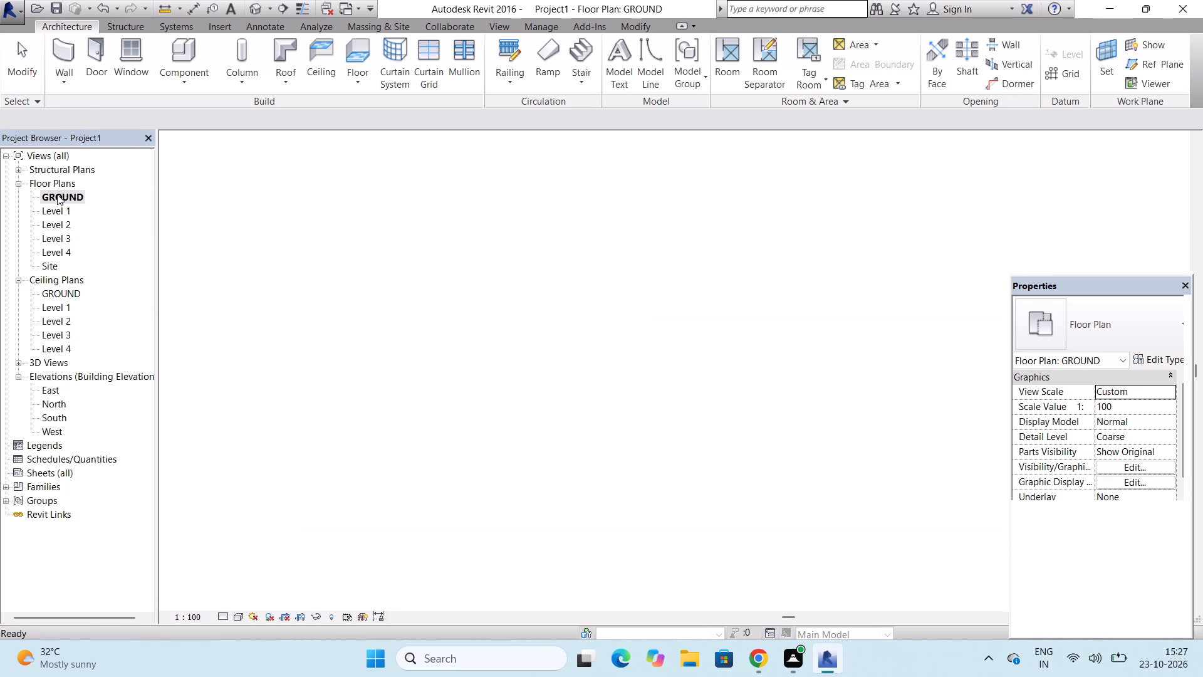
scroll(669, 337, "up", 2)
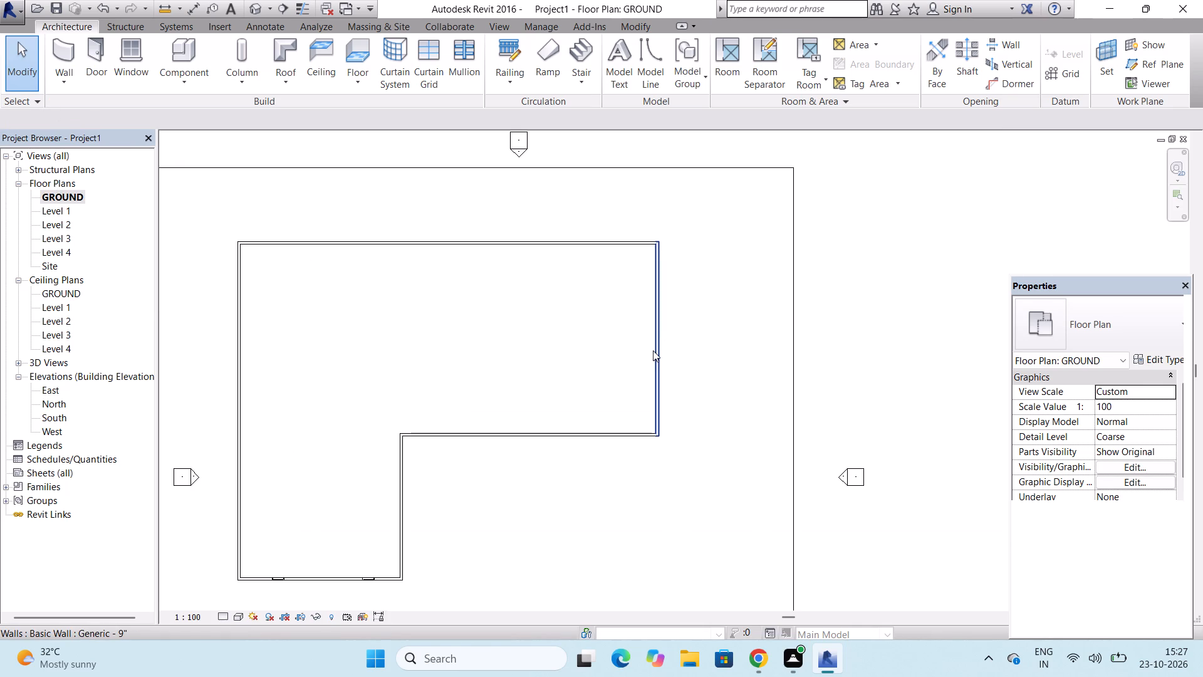
left_click_drag(659, 349, 628, 363)
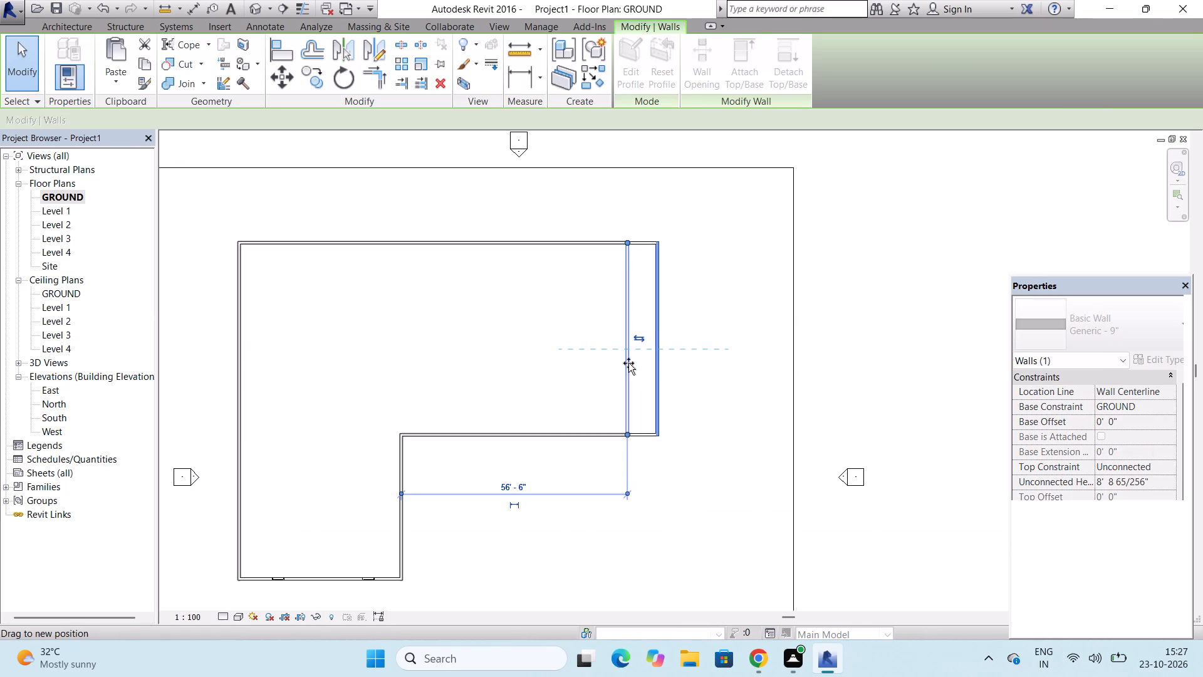
left_click_drag(628, 363, 651, 361)
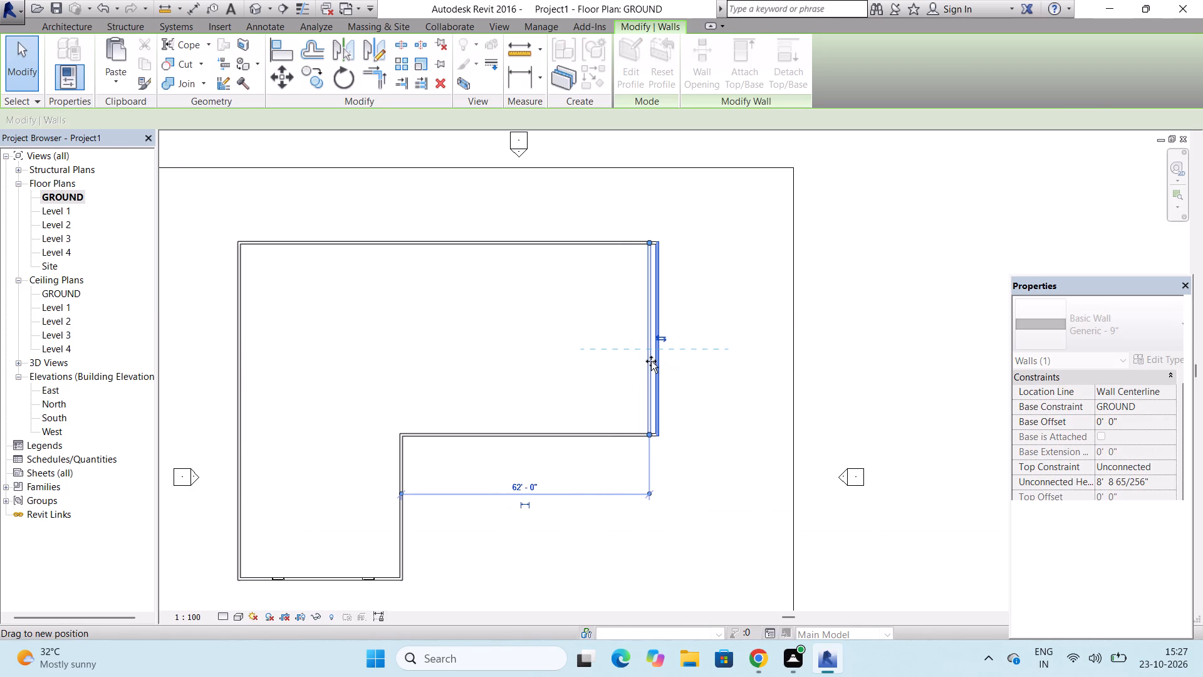
left_click_drag(651, 361, 655, 361)
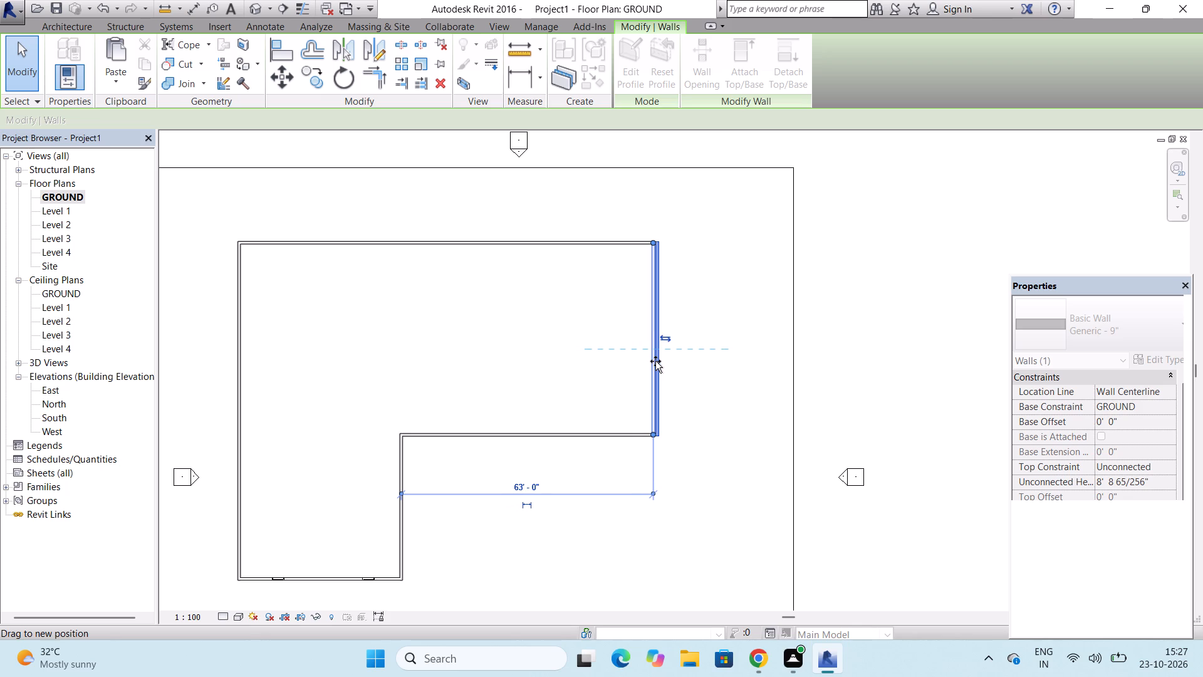
left_click_drag(655, 361, 650, 361)
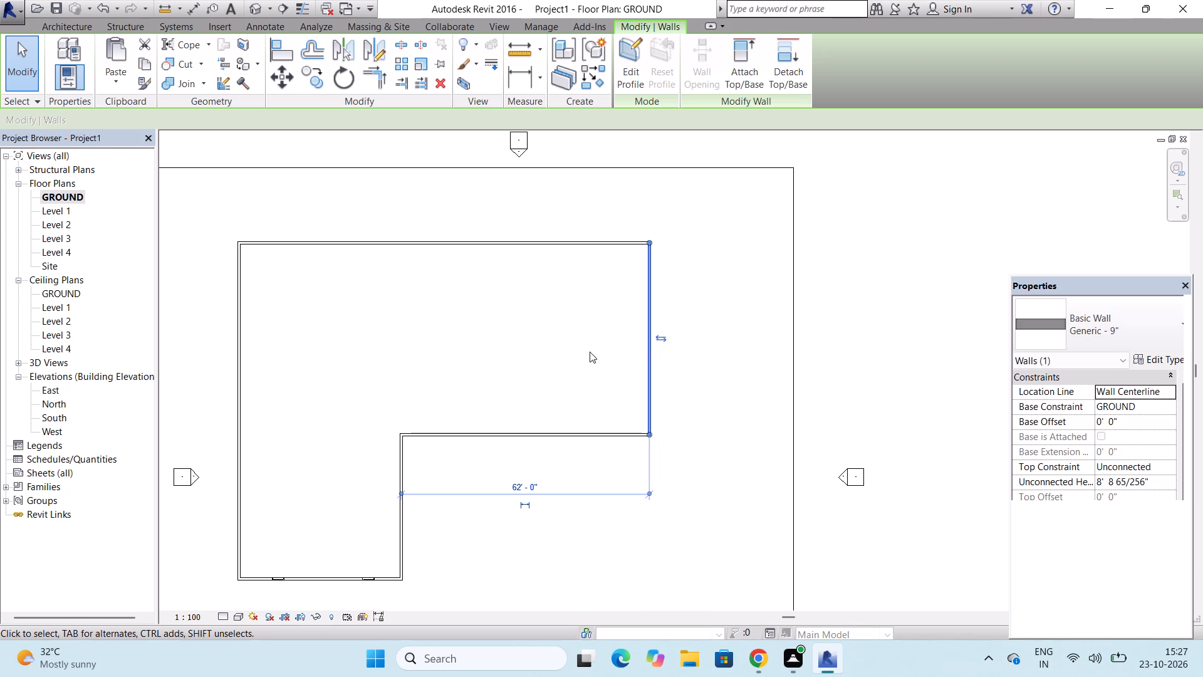
left_click(261, 11)
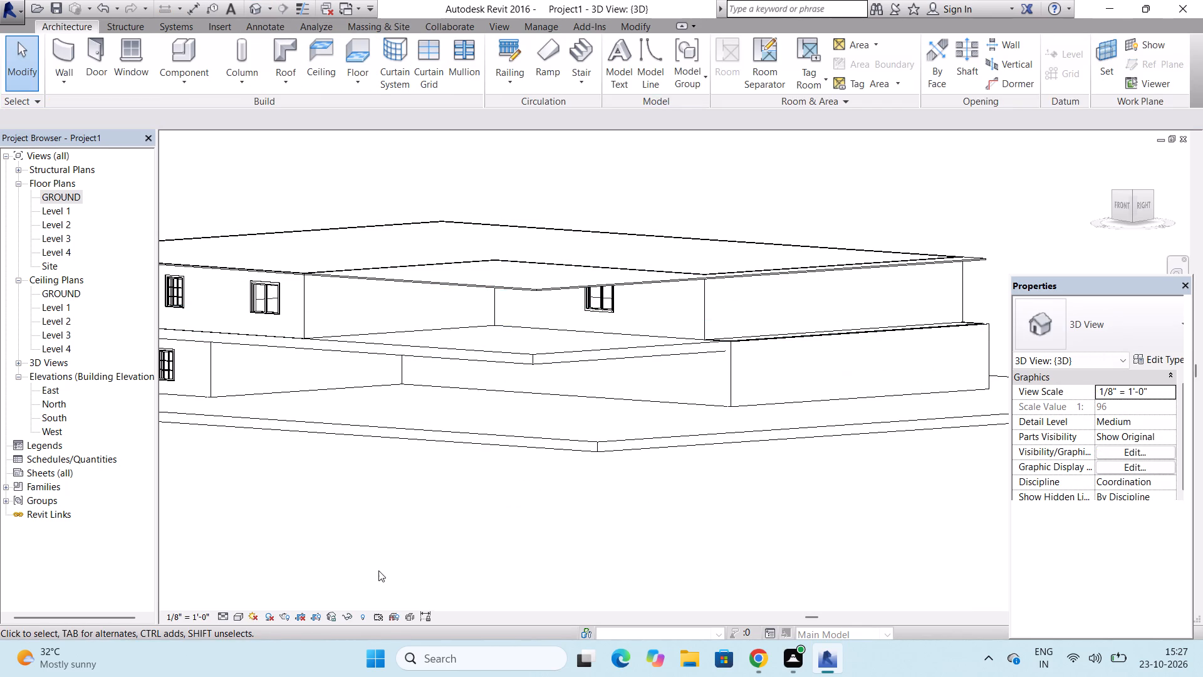
scroll(999, 296, "up", 1)
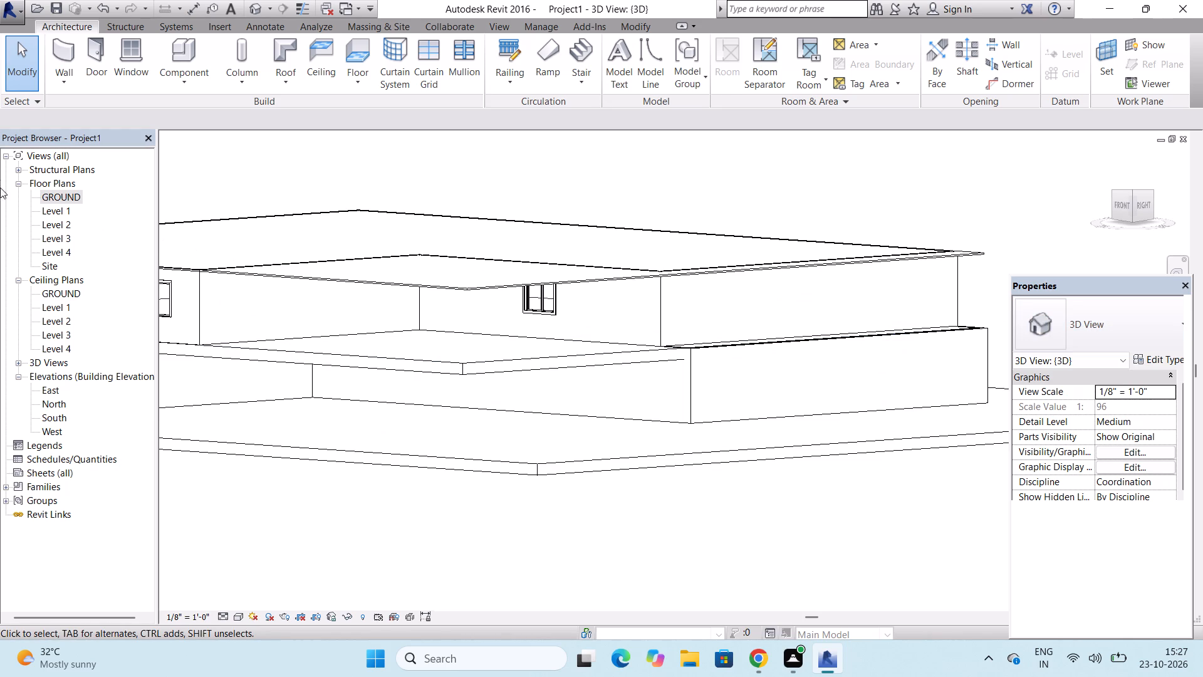
In the GROUND plan, place a 475 x 610mm architectural M_Rectangular Column 36'-0" south of the east wing, 4'-0" in from its east wall.
double_click(66, 196)
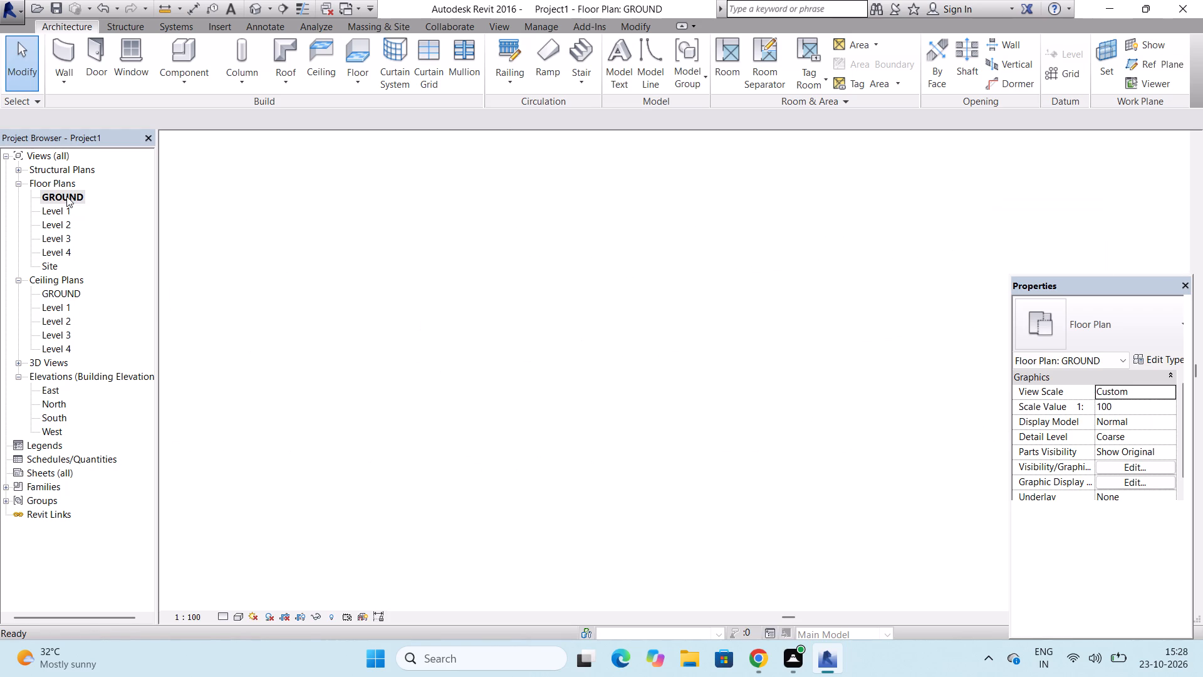
scroll(464, 307, "down", 3)
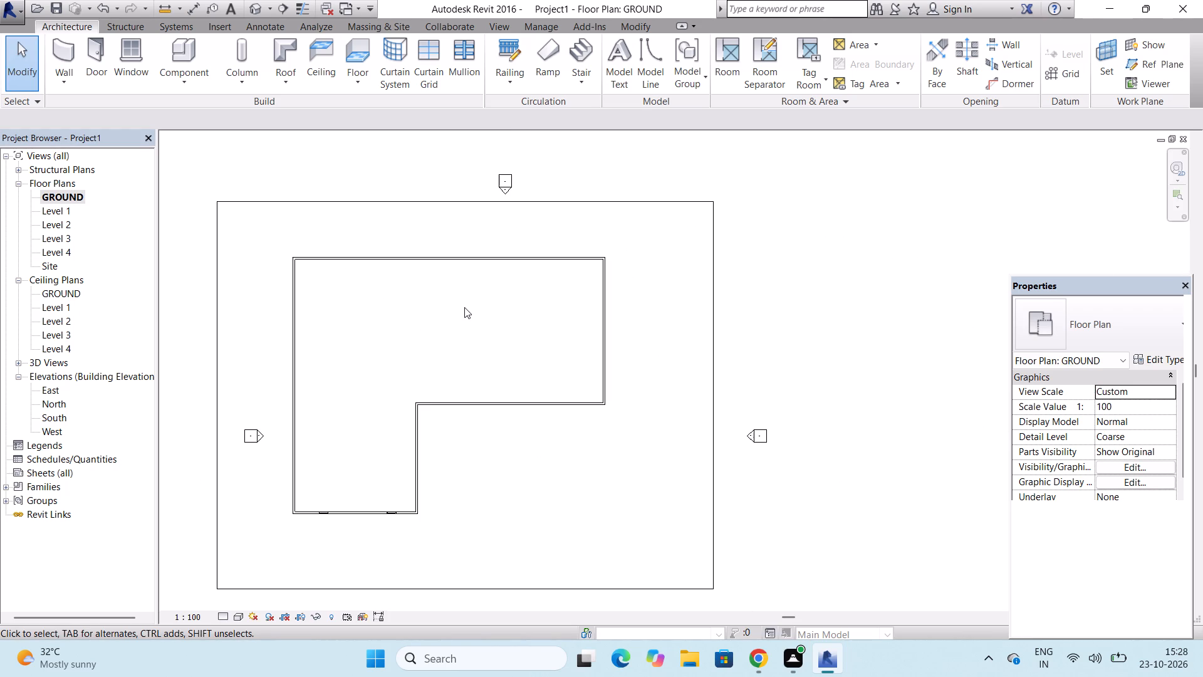
left_click(224, 79)
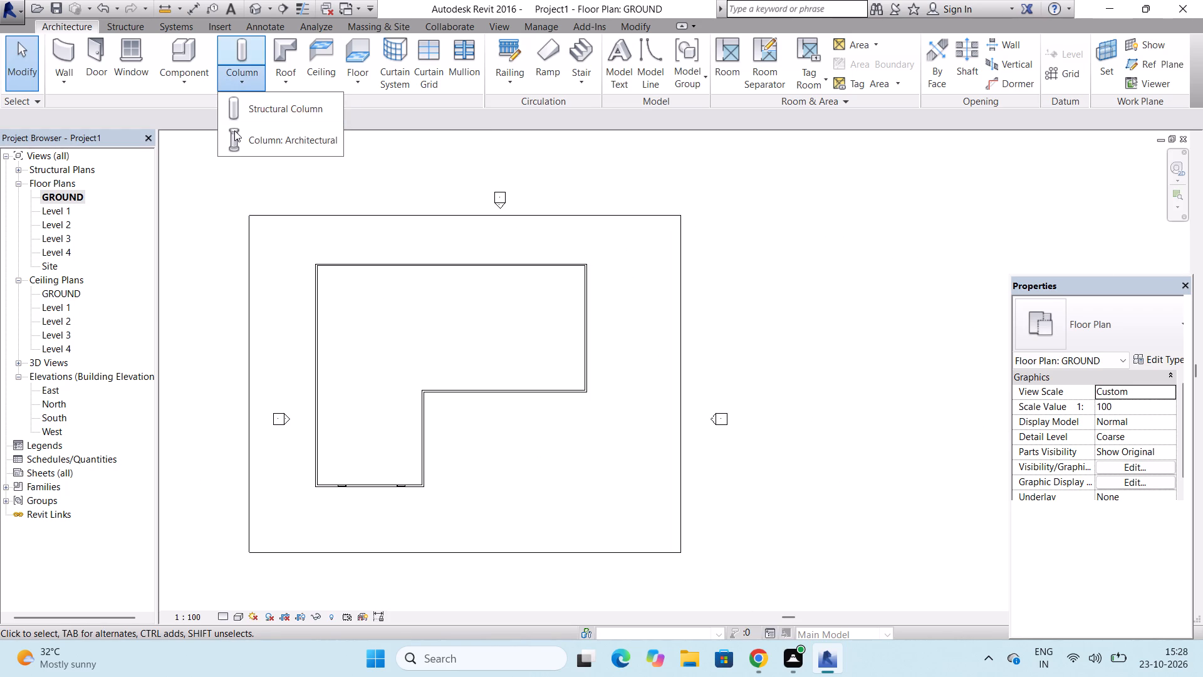
left_click(234, 130)
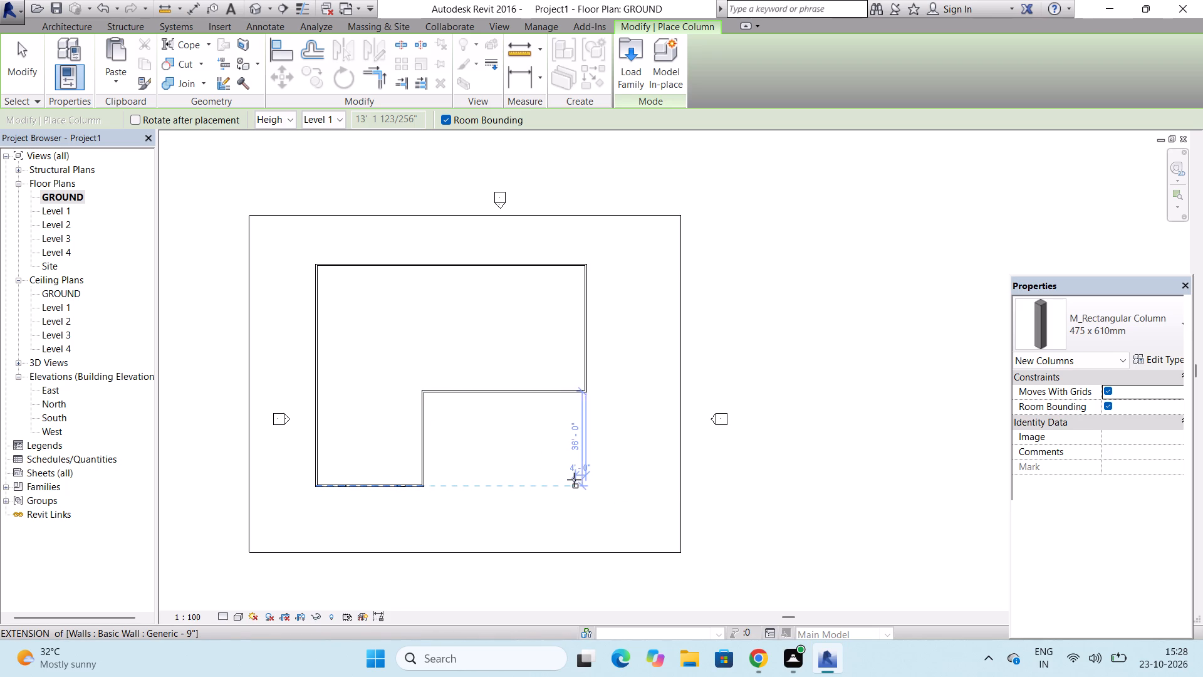
left_click(574, 480)
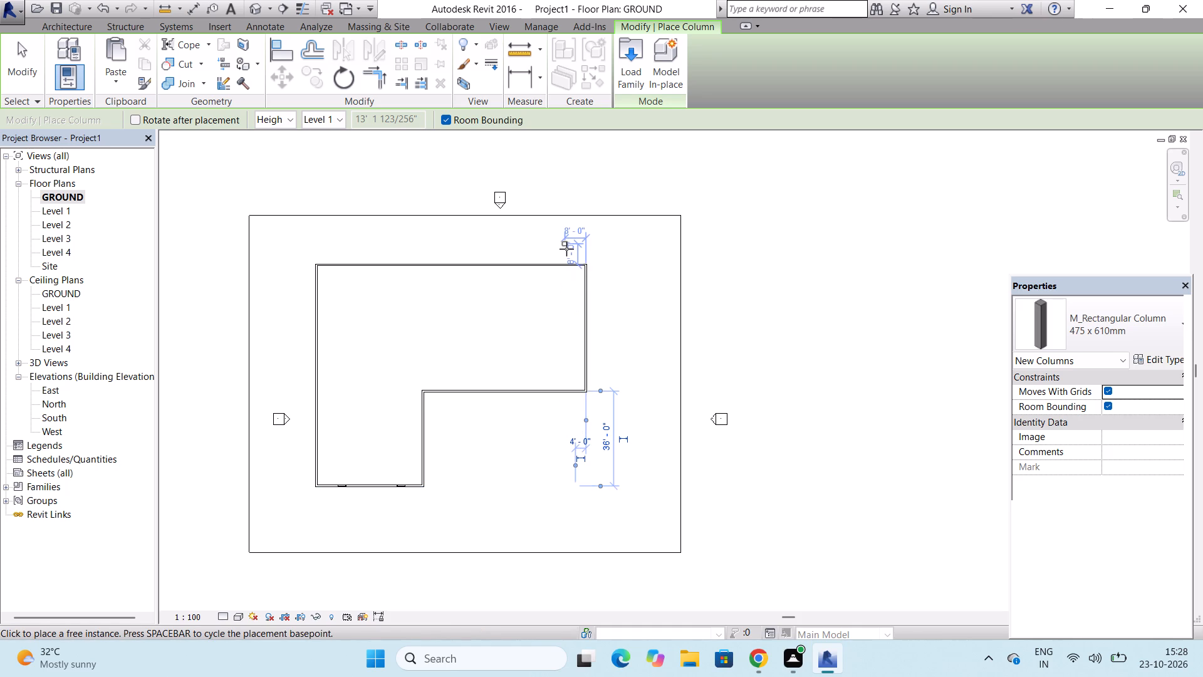
key("Escape")
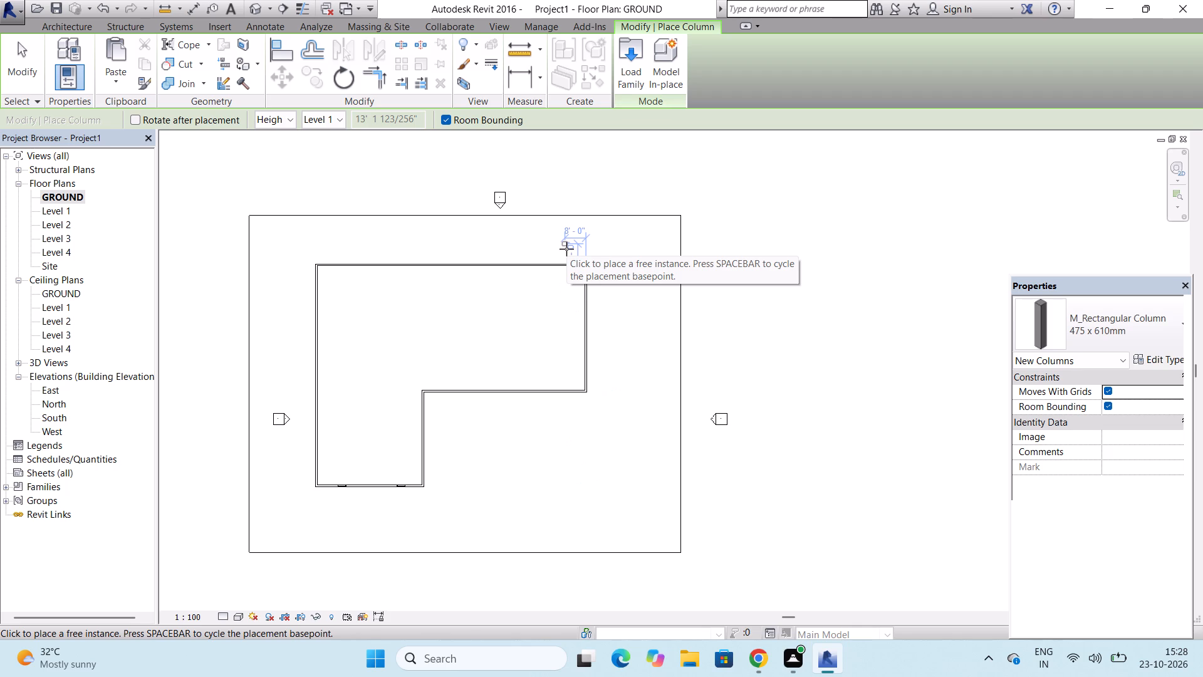
key("Escape")
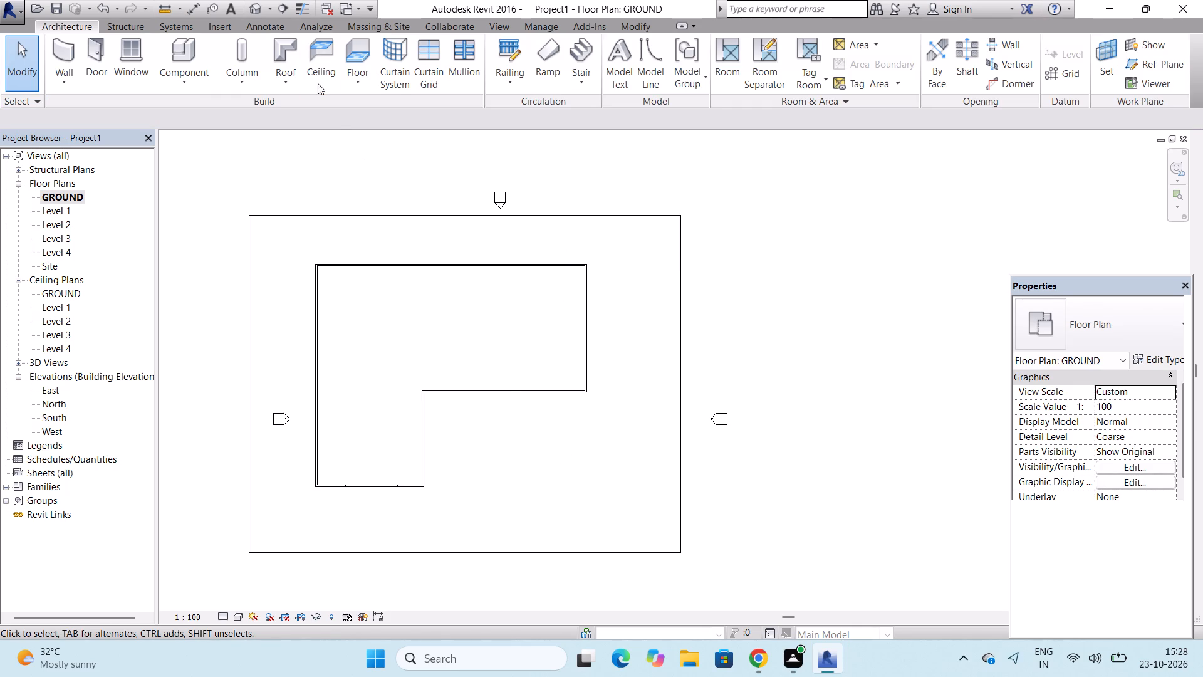
In 3D, copy the ground-storey rectangular column and paste it aligned to Level 1.
left_click(251, 5)
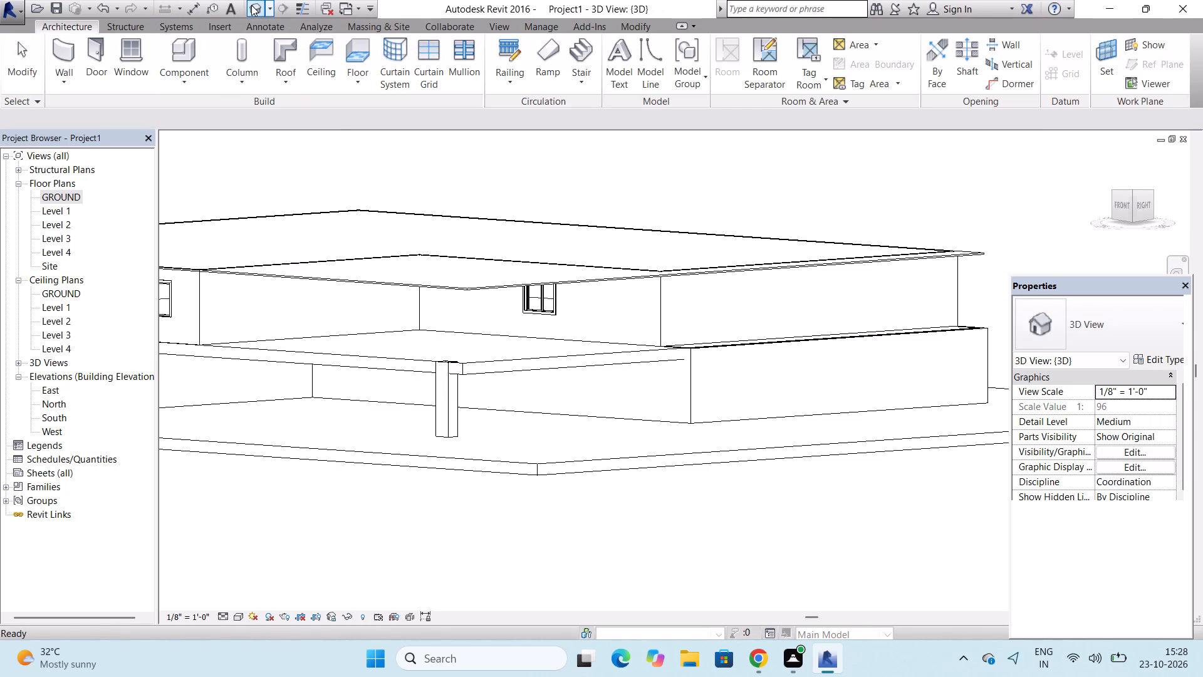
left_click(445, 419)
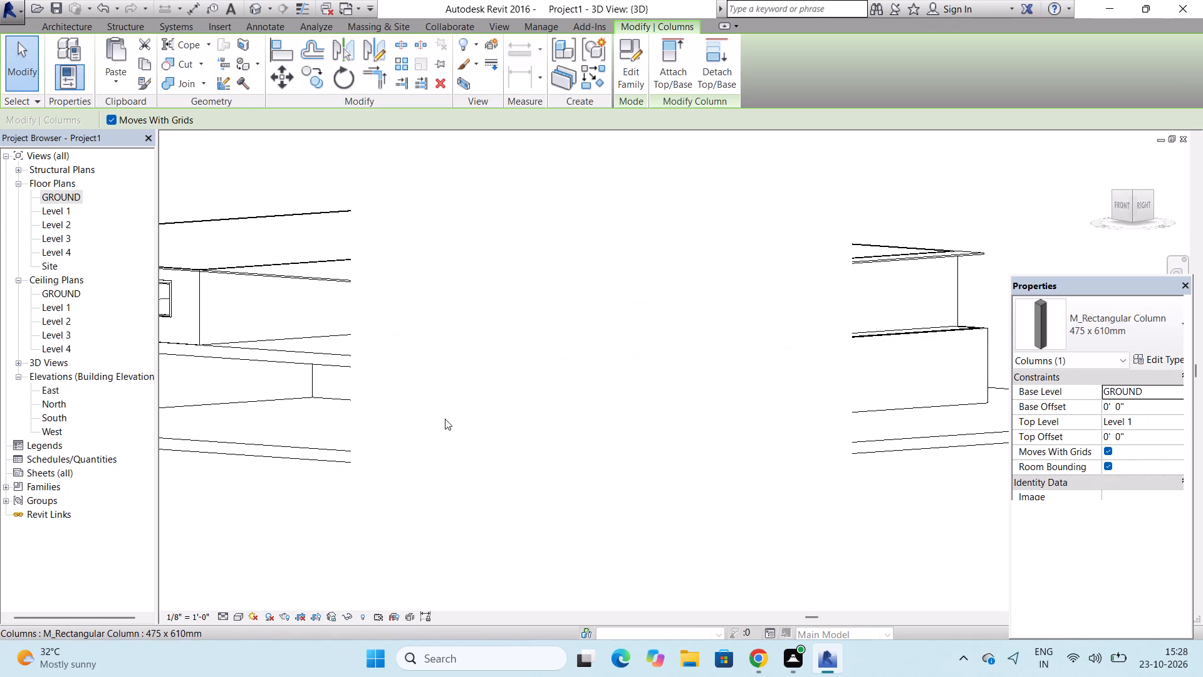
left_click(150, 60)
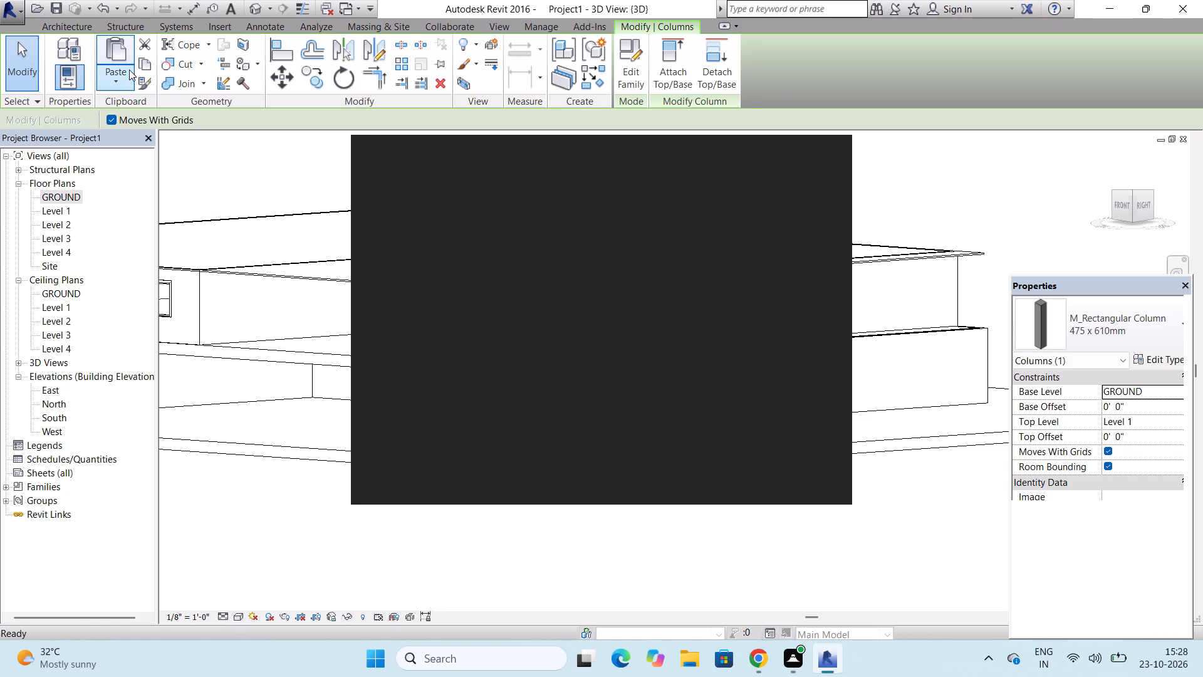
left_click(124, 71)
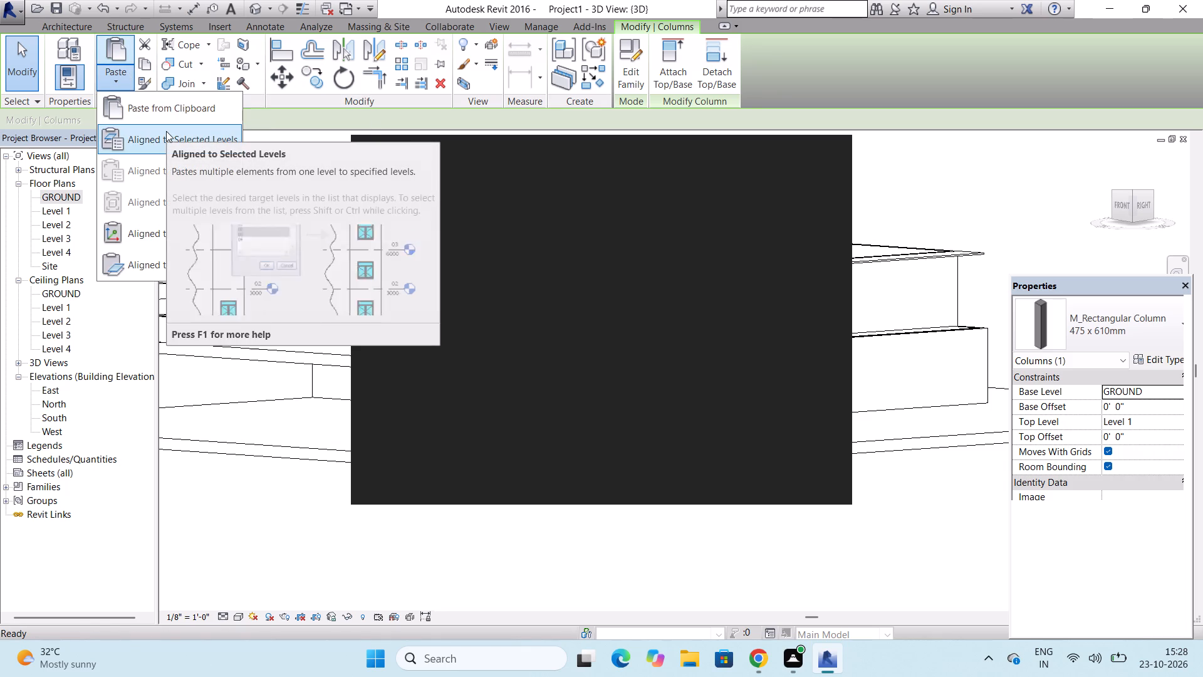
left_click(166, 131)
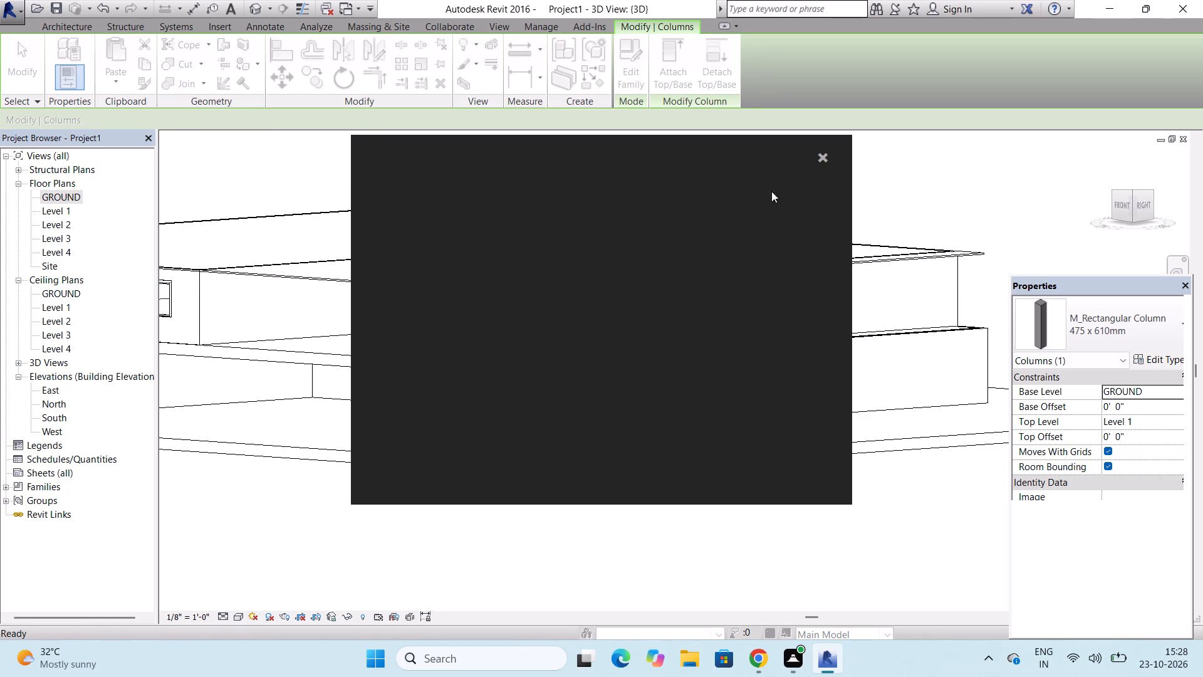
left_click(824, 161)
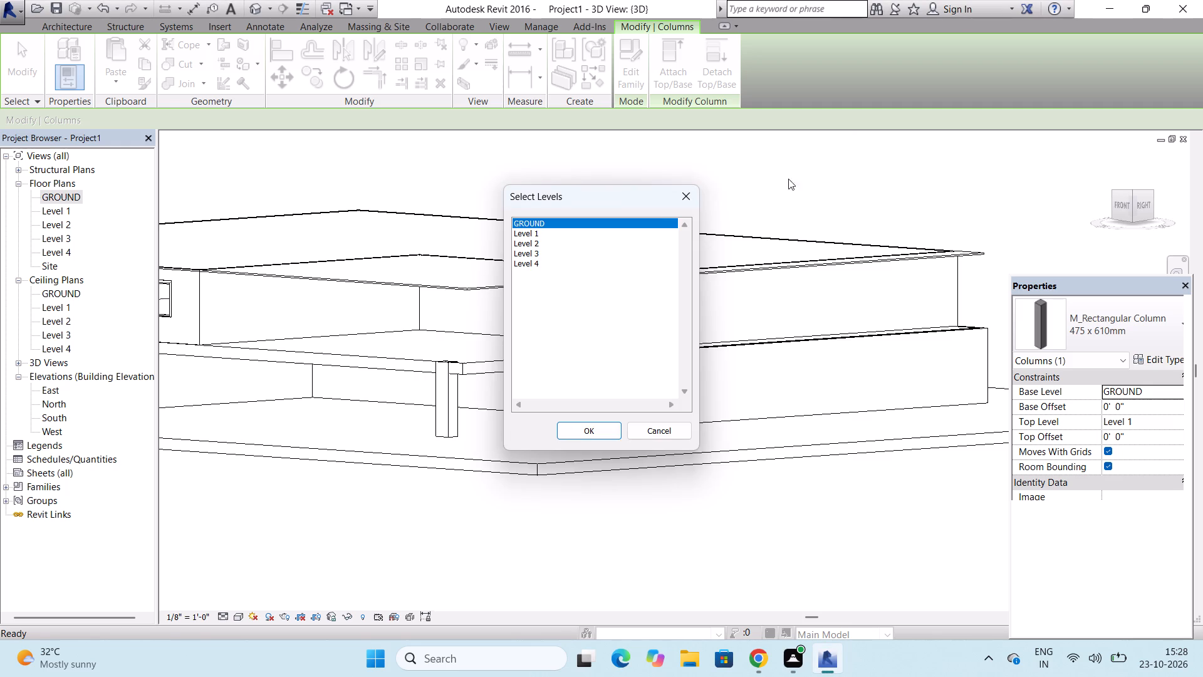
left_click(529, 234)
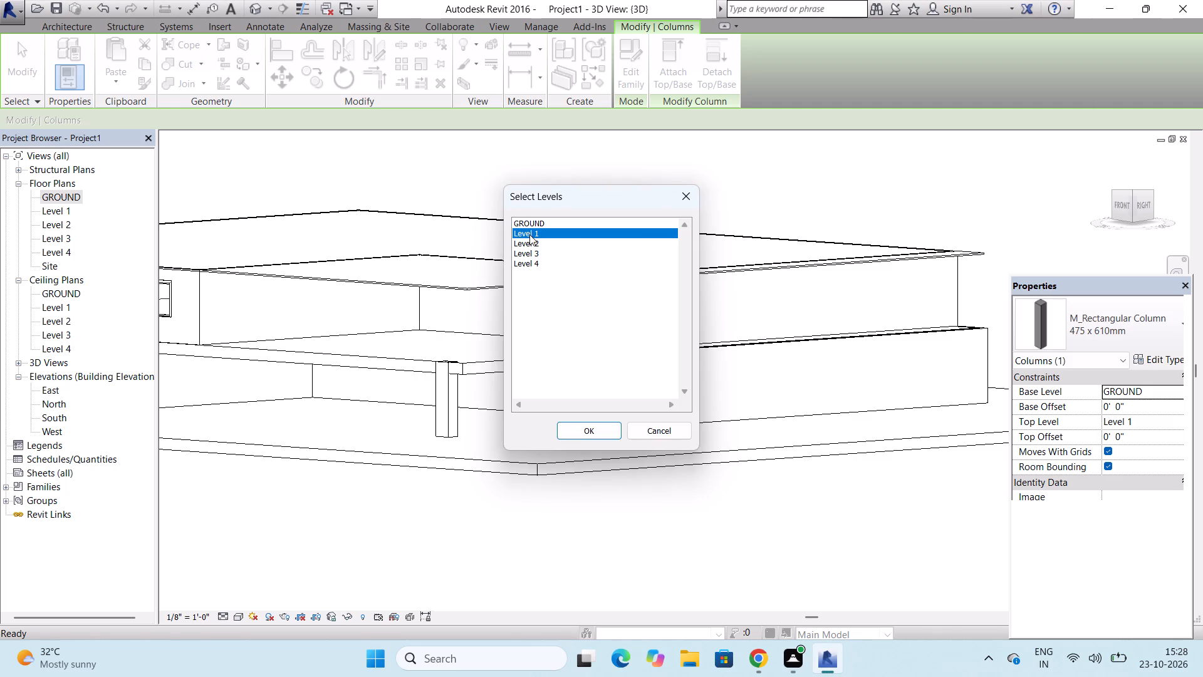
left_click(583, 425)
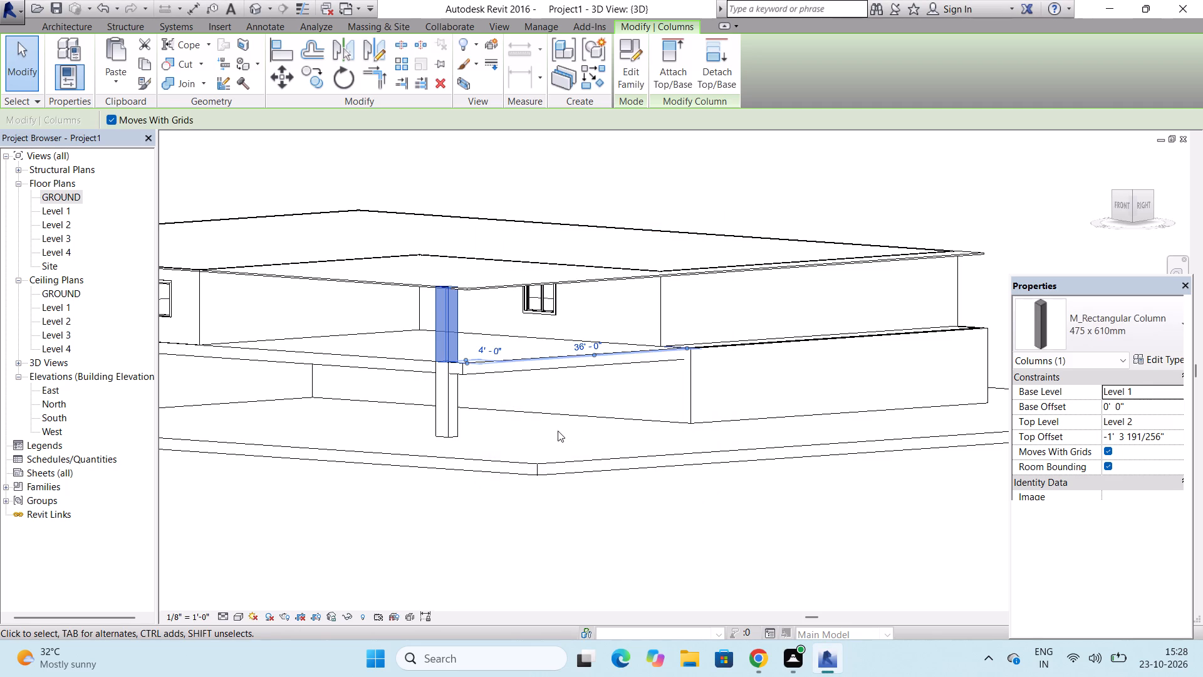
Examine in 3D how the stacked columns sit against the Level 1 floor's southeast corner.
scroll(500, 327, "up", 16)
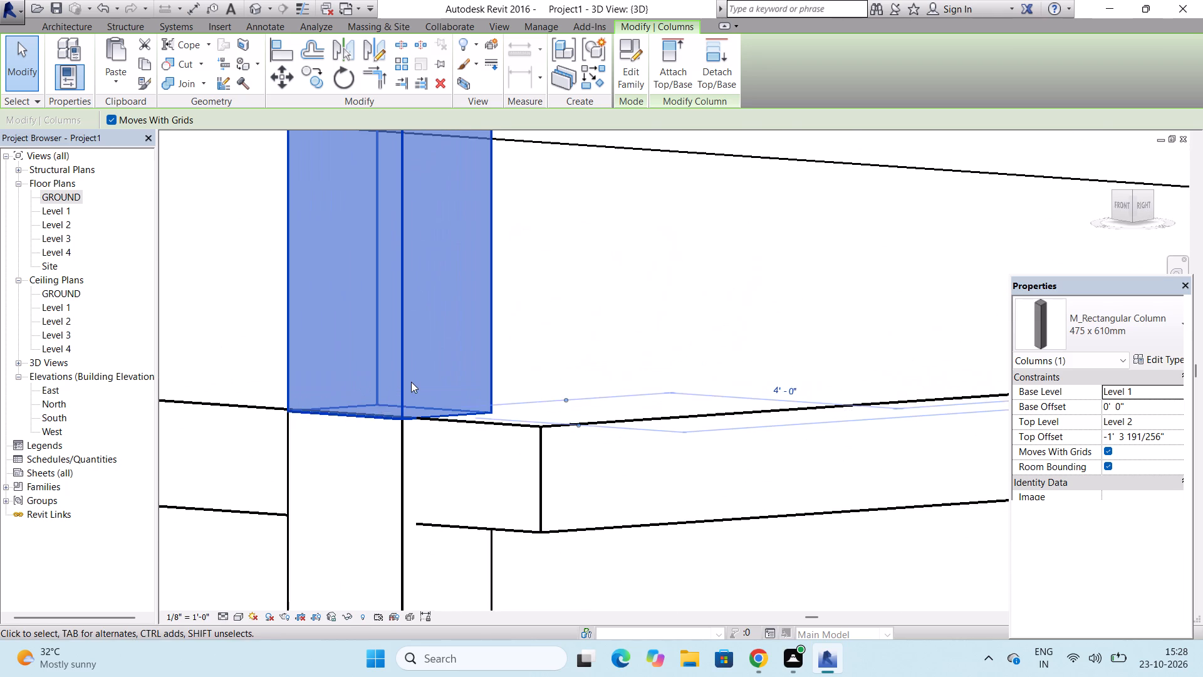
scroll(411, 382, "down", 7)
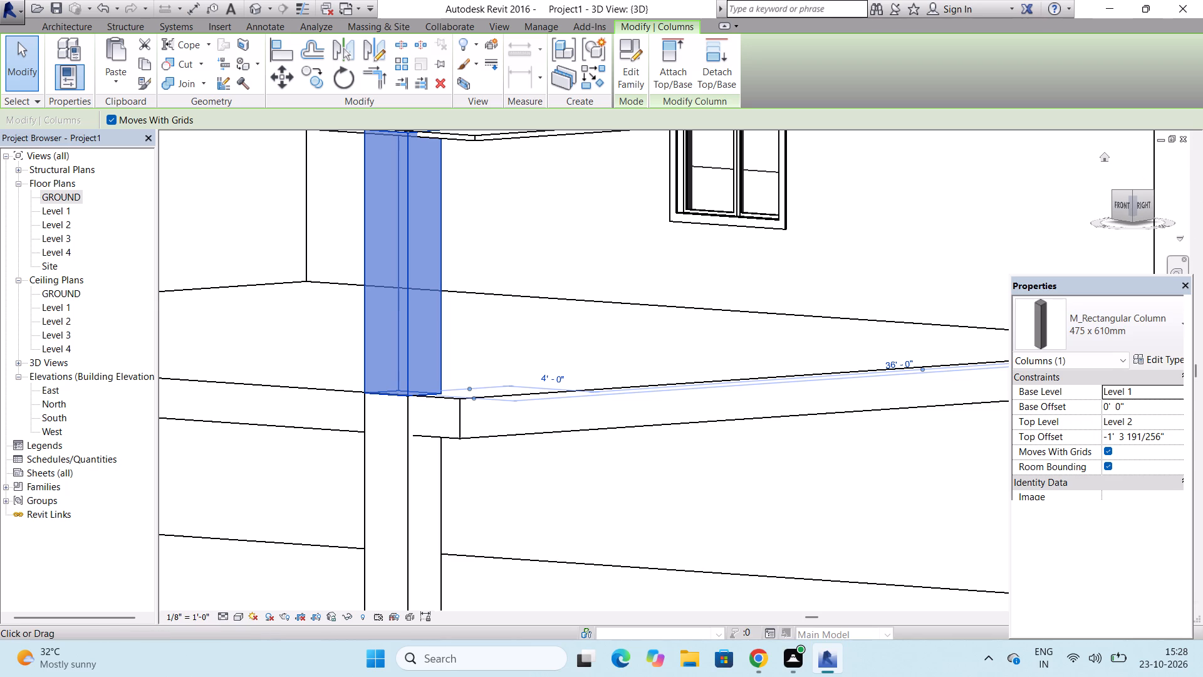
left_click_drag(1132, 196, 1042, 241)
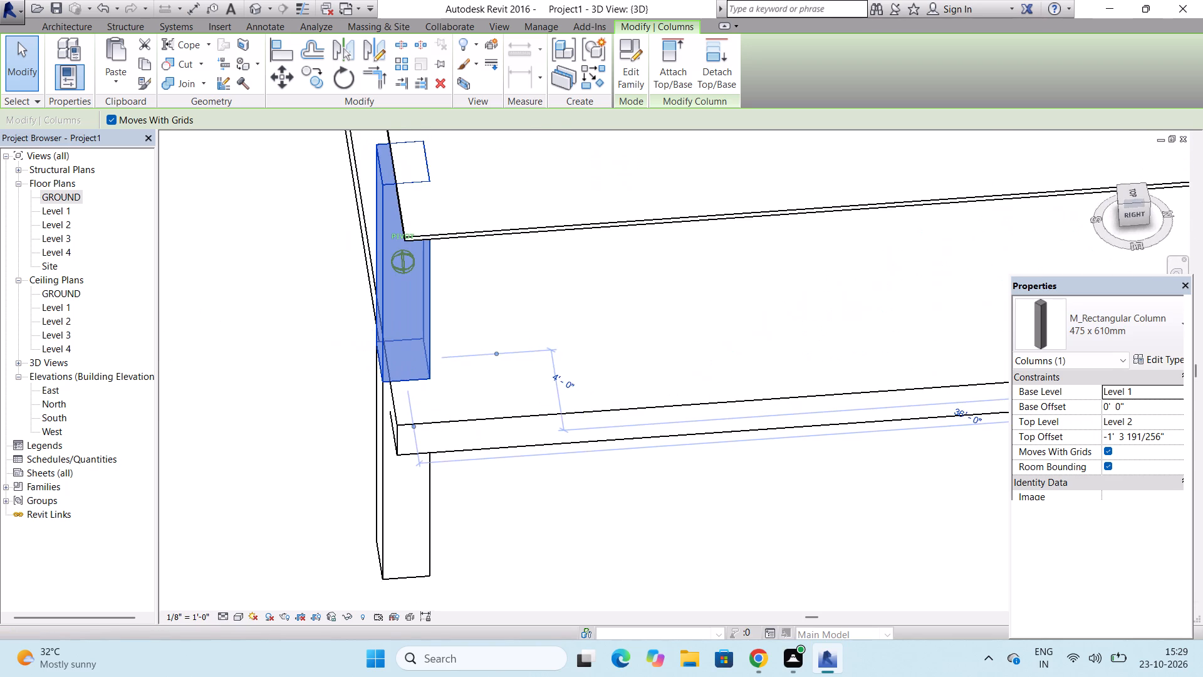
left_click_drag(1042, 241, 1062, 253)
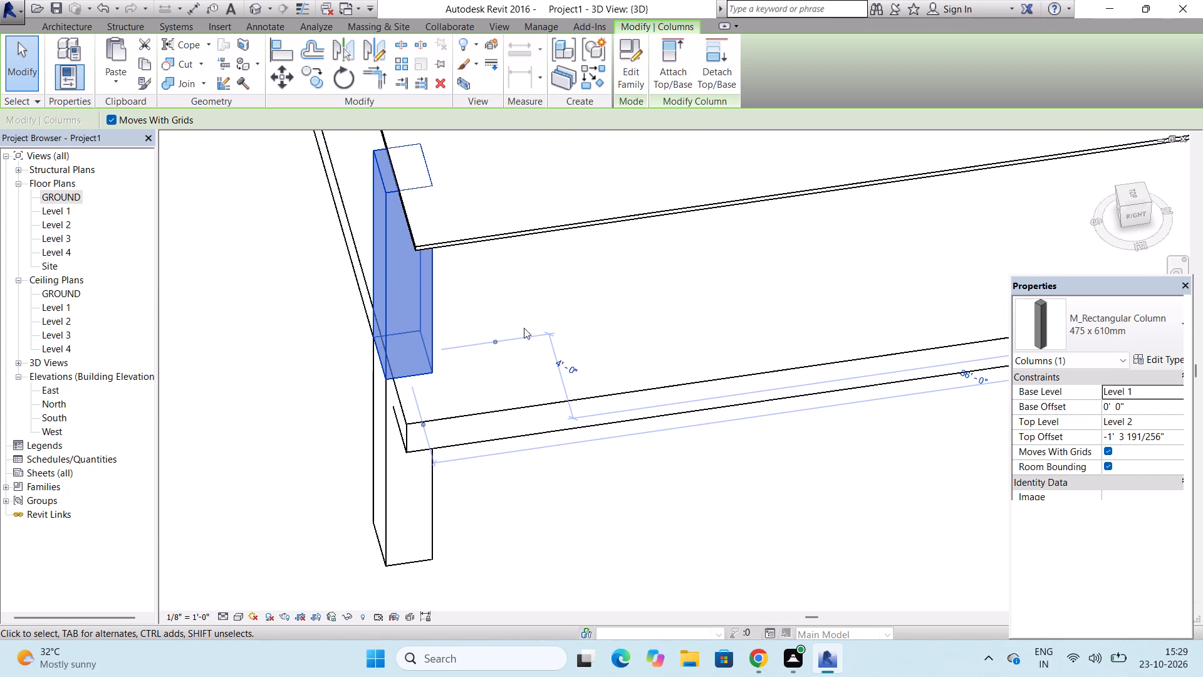
In 3D, move the Level 1 rectangular column outward so it sits flush in the southeast corner of the Level 1 floor.
scroll(372, 342, "up", 1)
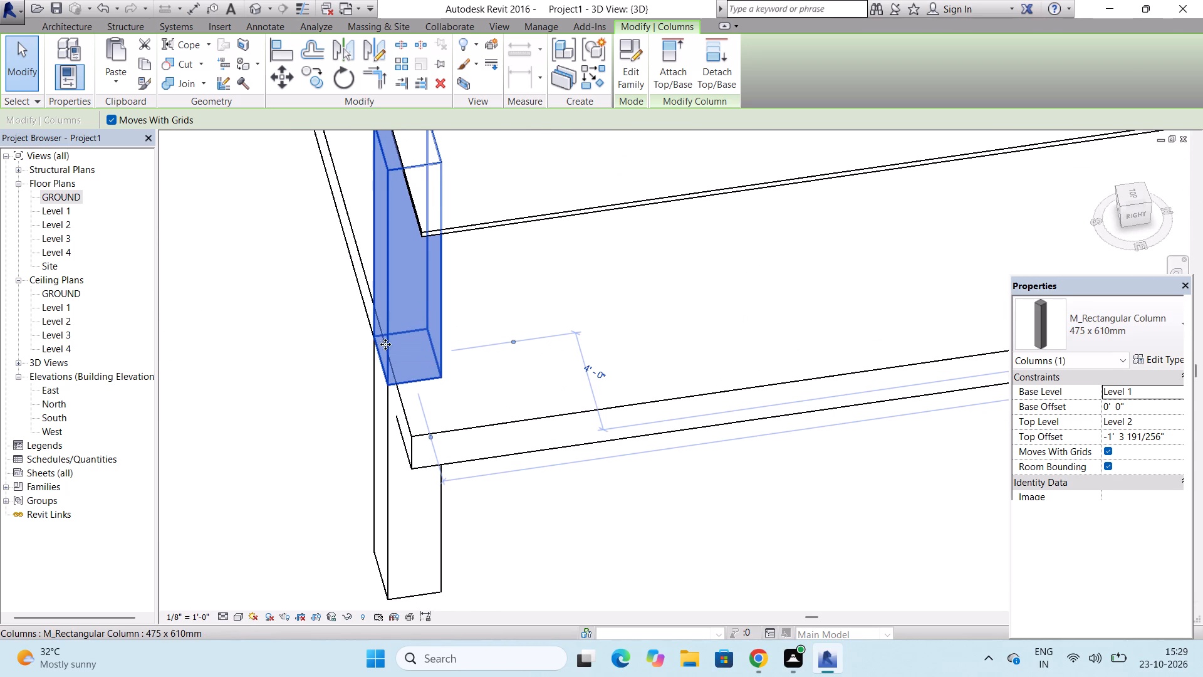
left_click_drag(390, 342, 430, 366)
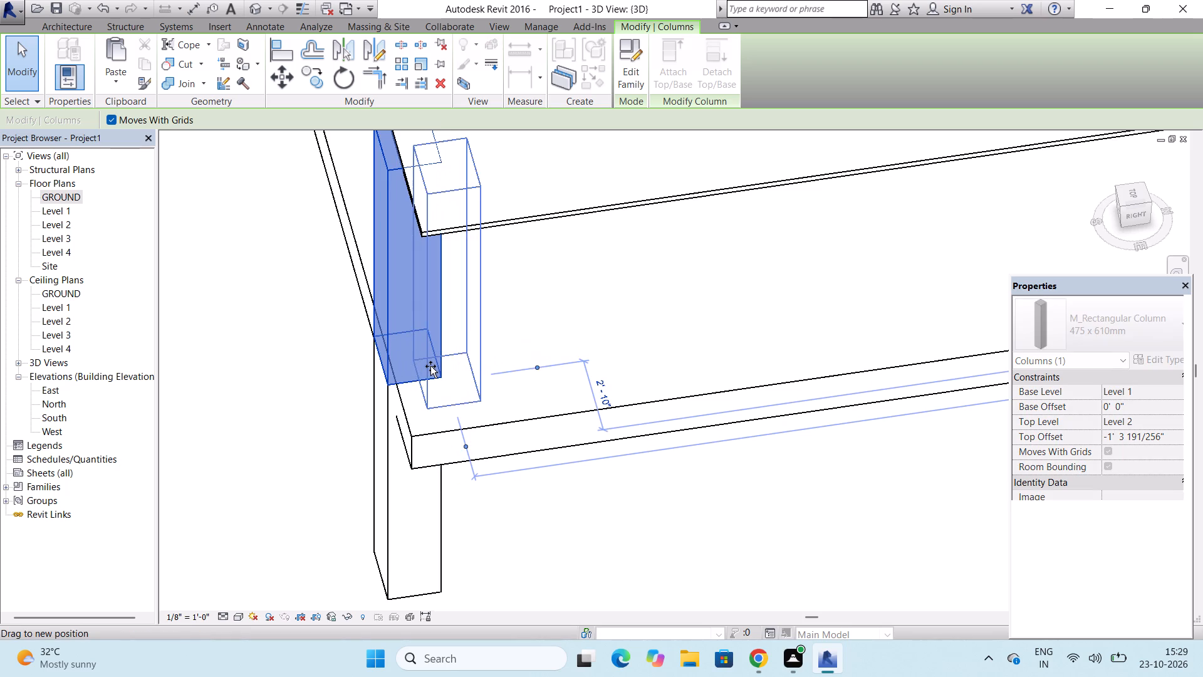
left_click_drag(430, 366, 415, 394)
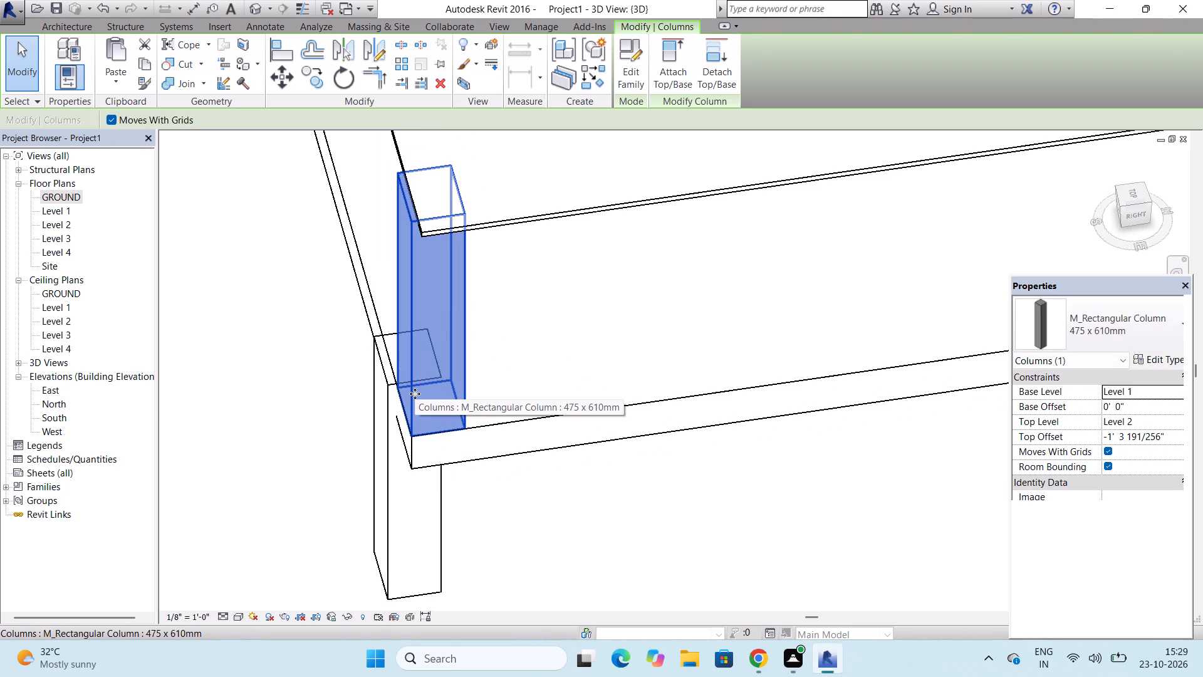
key("Escape")
key("Escape")
key("Escape")
key("Escape")
key("Escape")
Delete the ground-storey rectangular column below the Level 1 floor's southeast corner.
scroll(415, 394, "down", 2)
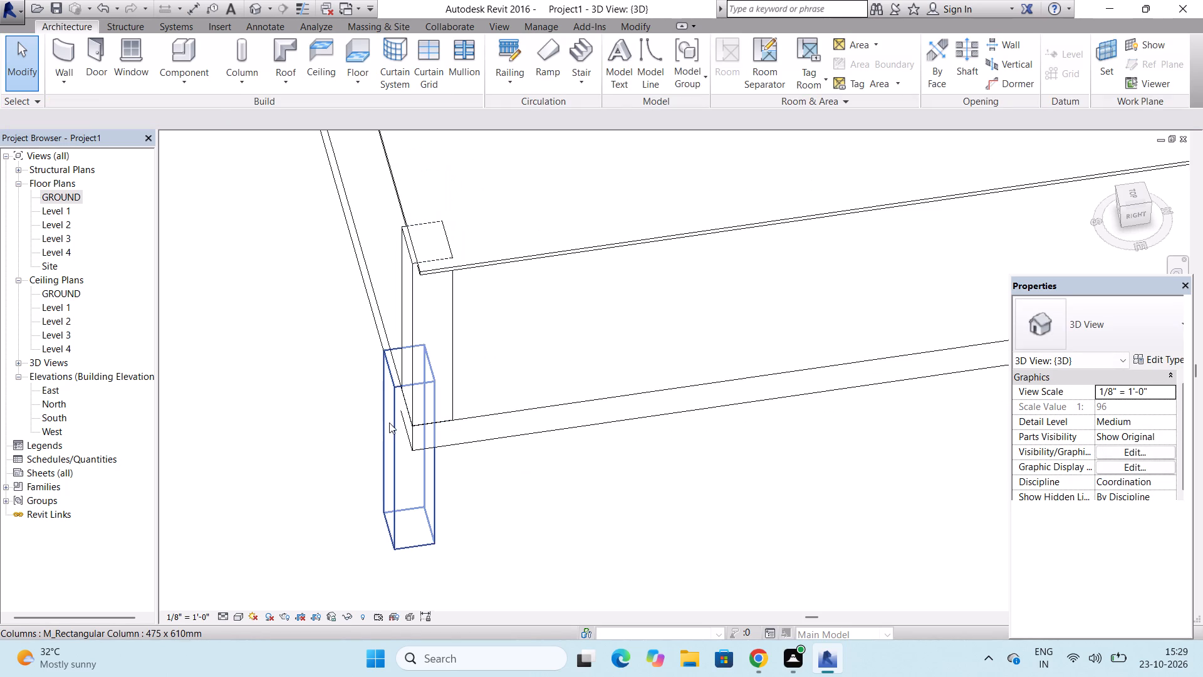
left_click(388, 426)
key("Delete")
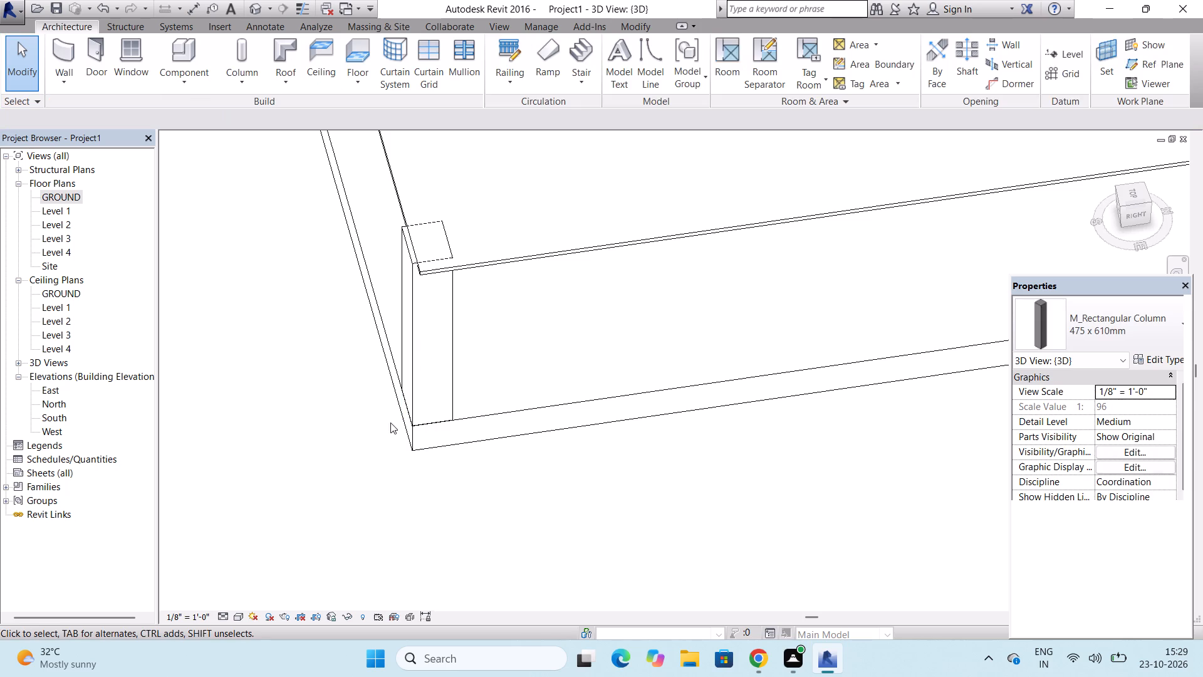
Edit the Level 1 ceiling's boundary, moving its south edge outward to line up with the Level 1 floor's south edge.
scroll(388, 429, "down", 4)
scroll(429, 314, "up", 4)
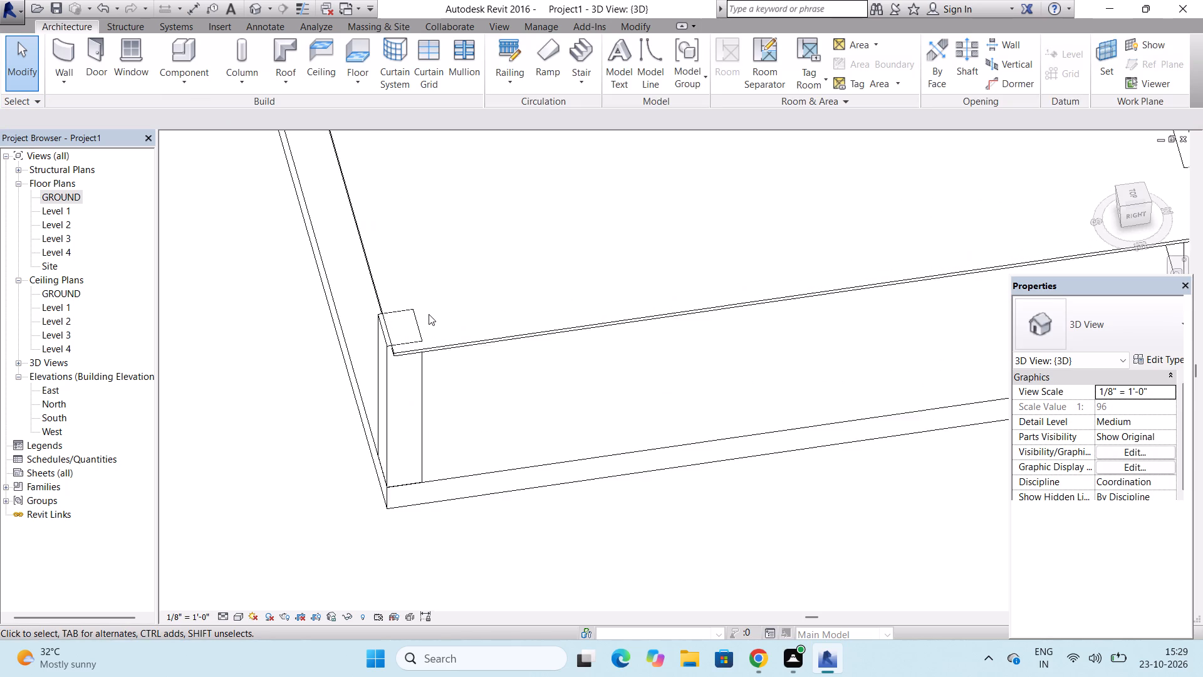
scroll(410, 328, "up", 4)
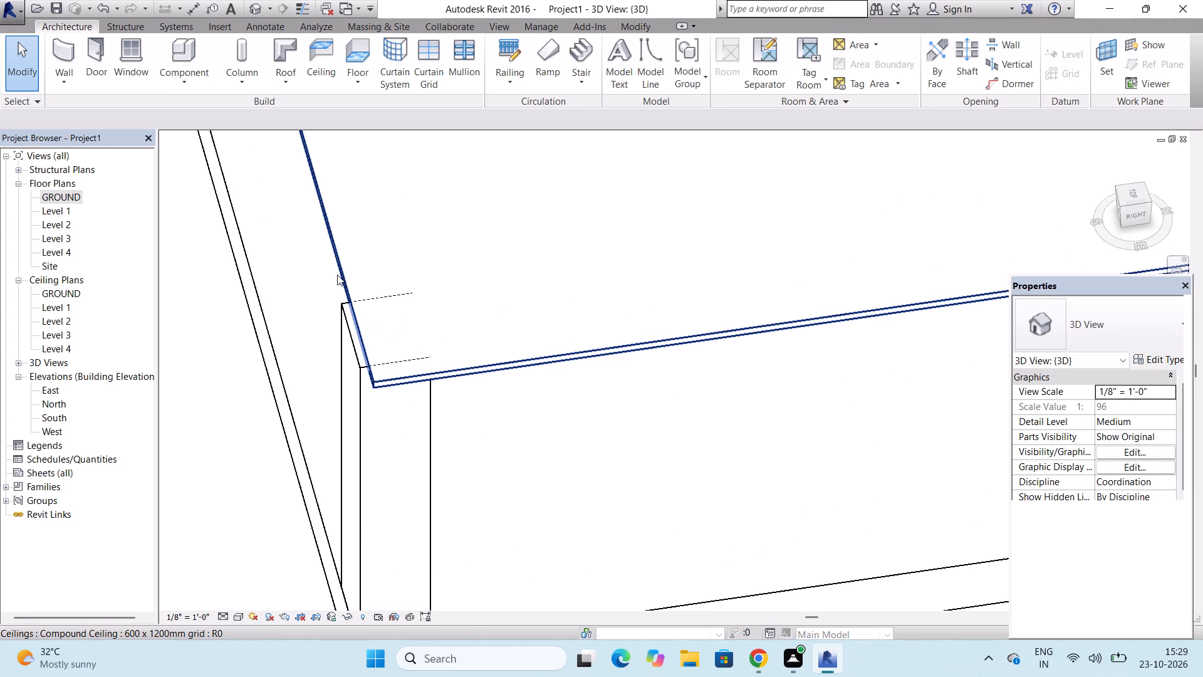
left_click(341, 270)
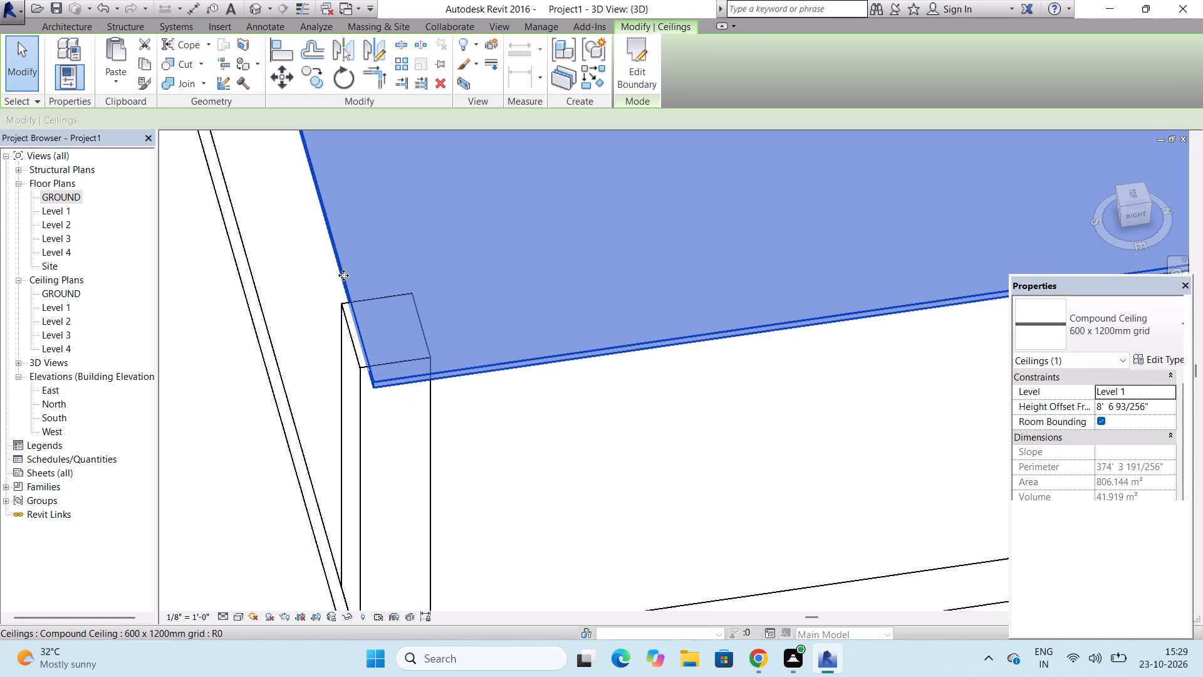
double_click(343, 275)
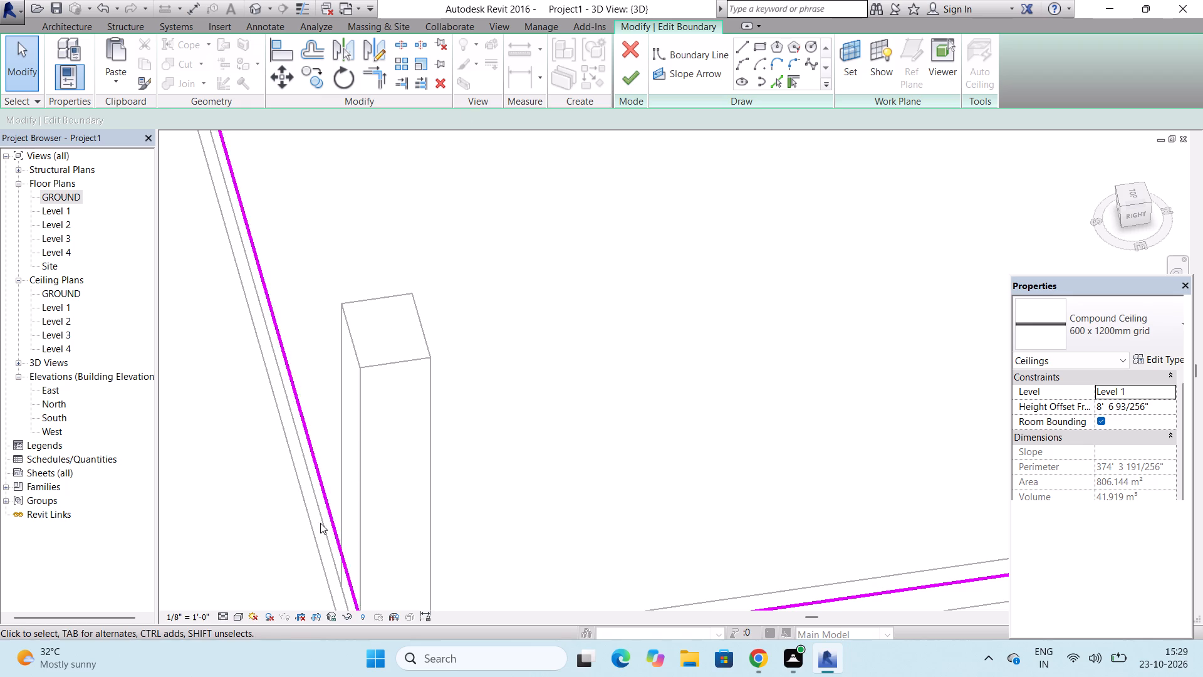
scroll(320, 523, "up", 10)
left_click_drag(357, 447, 326, 452)
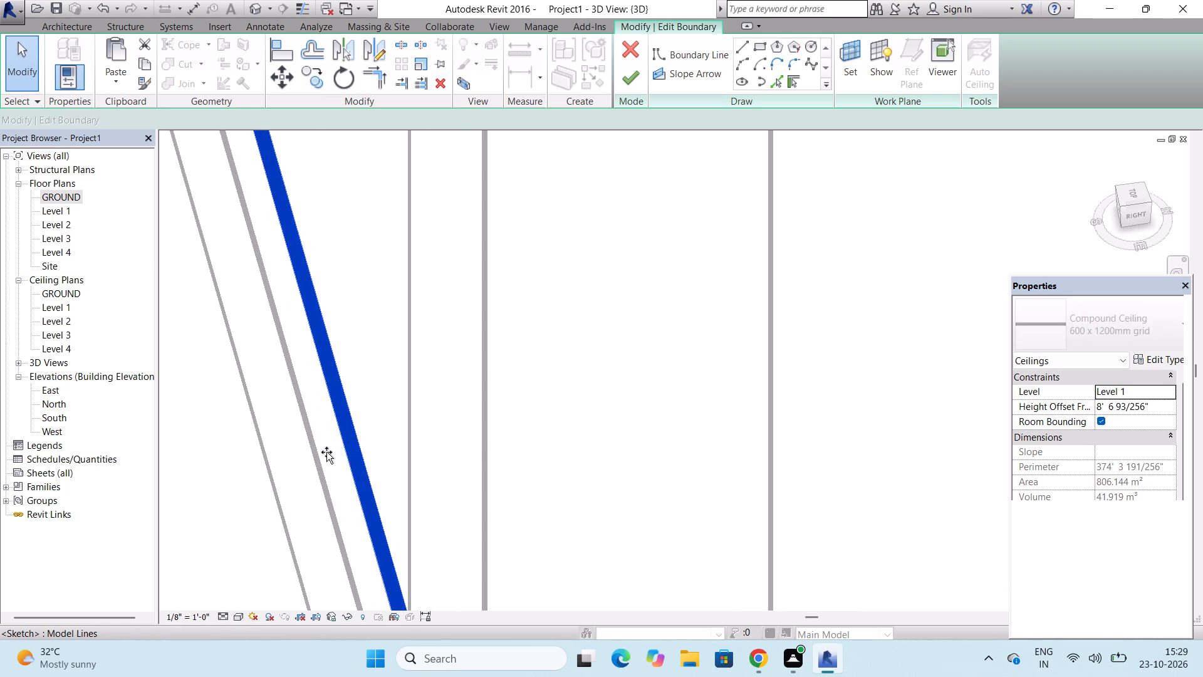
left_click_drag(326, 452, 322, 458)
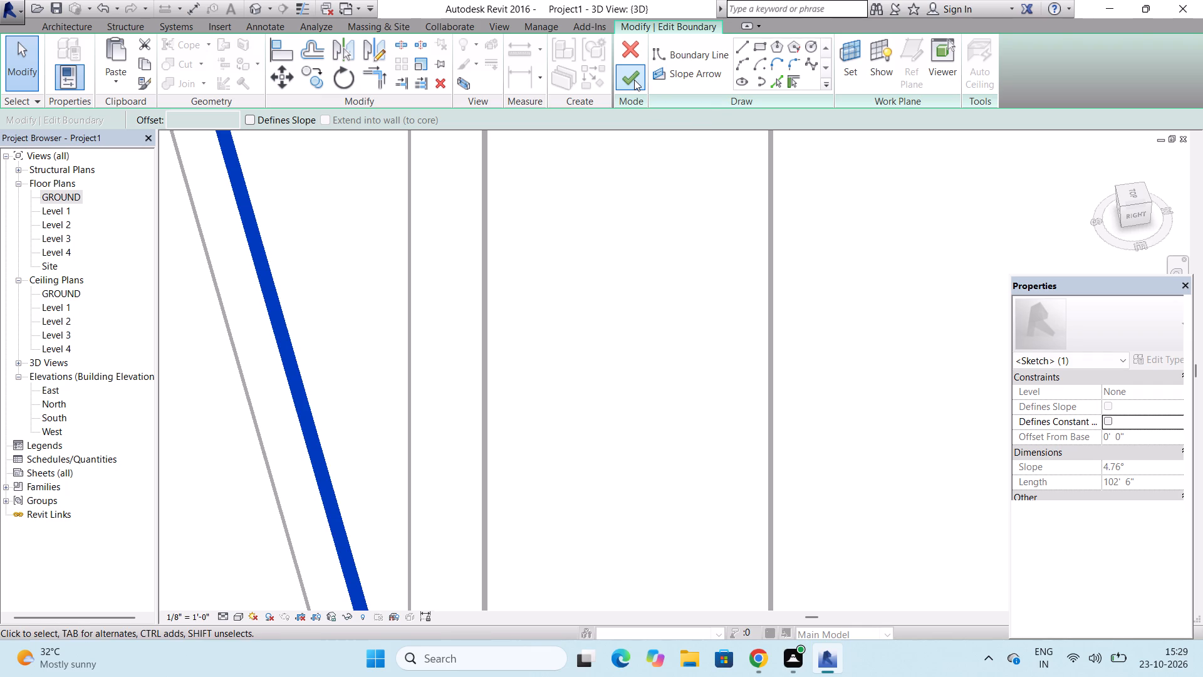
left_click(634, 80)
scroll(422, 385, "down", 11)
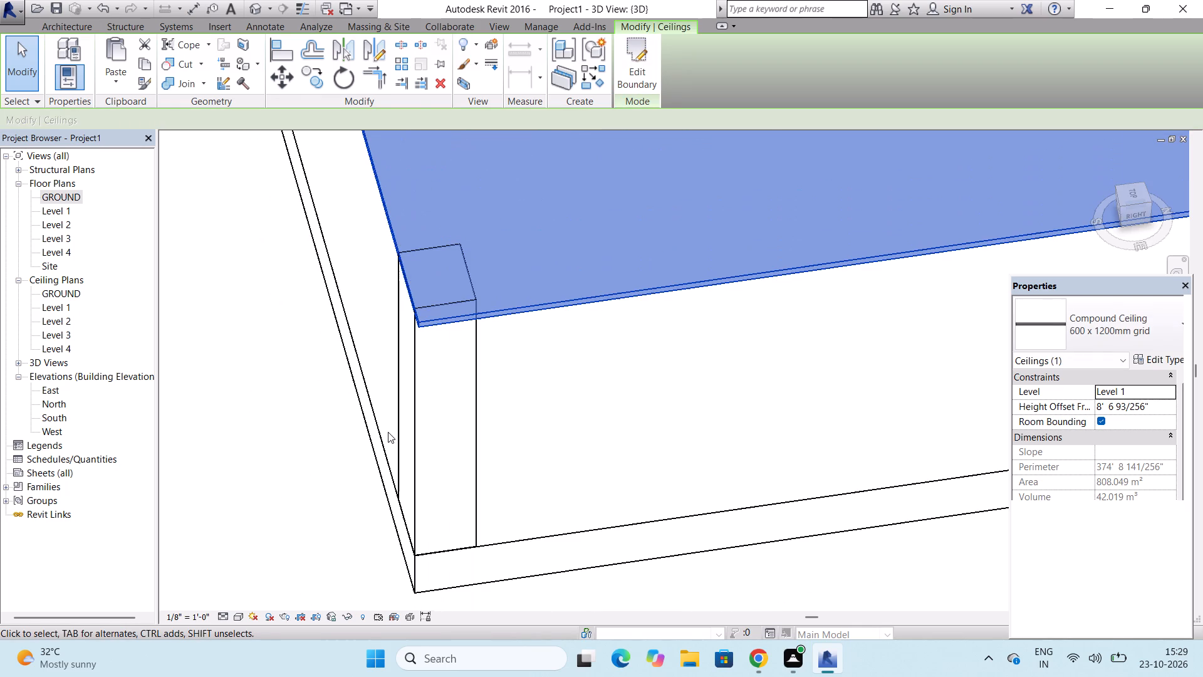
scroll(388, 433, "down", 6)
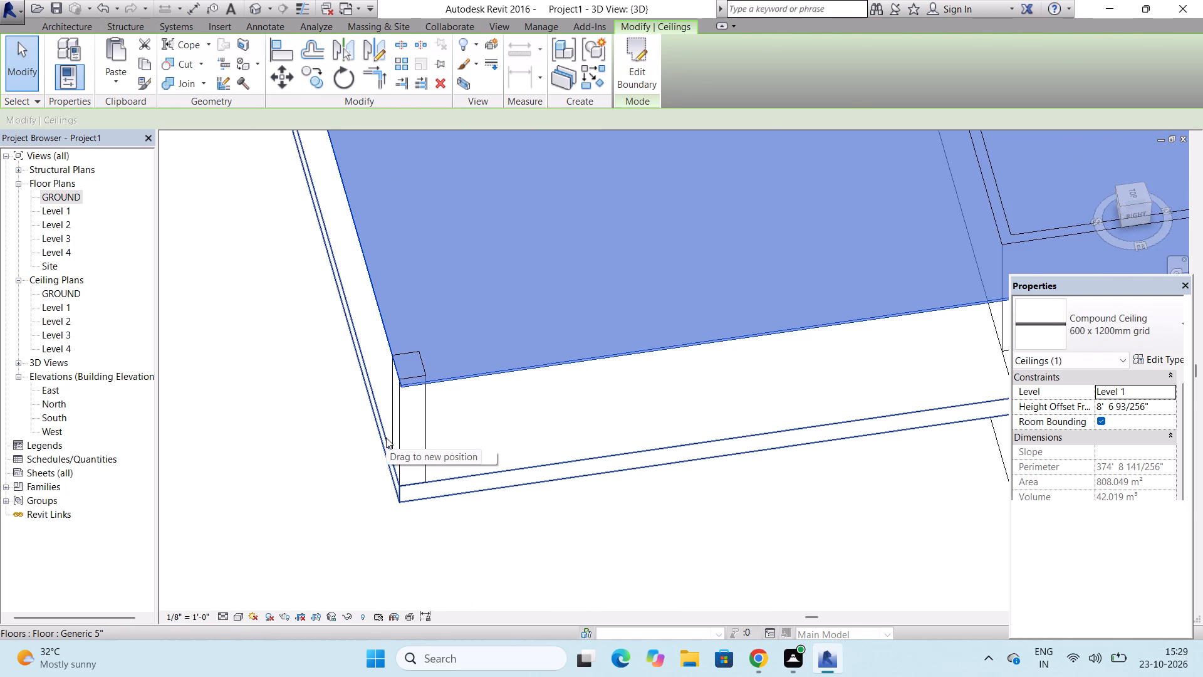
key("Escape")
key("Escape")
key("Escape")
key("Escape")
key("Escape")
key("Escape")
Examine from the front and above how the ceiling's southeast corner sits over the column and walls, dismissing the interrupting Autodesk notification.
scroll(445, 324, "down", 8)
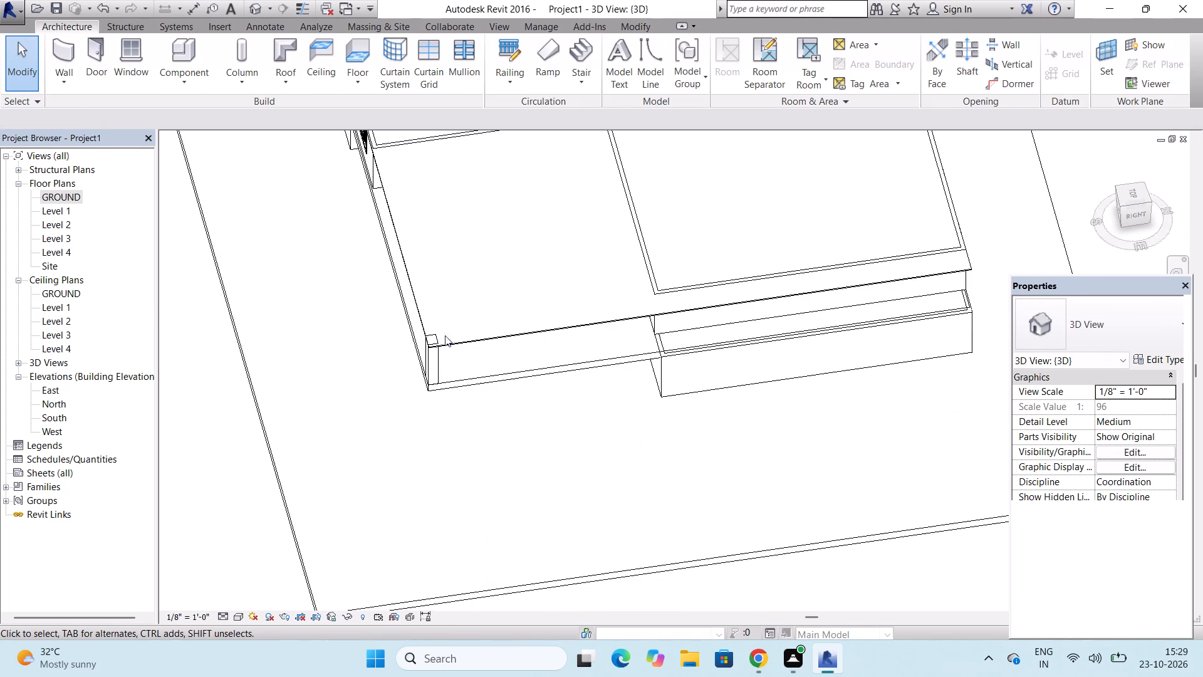
scroll(452, 397, "down", 4)
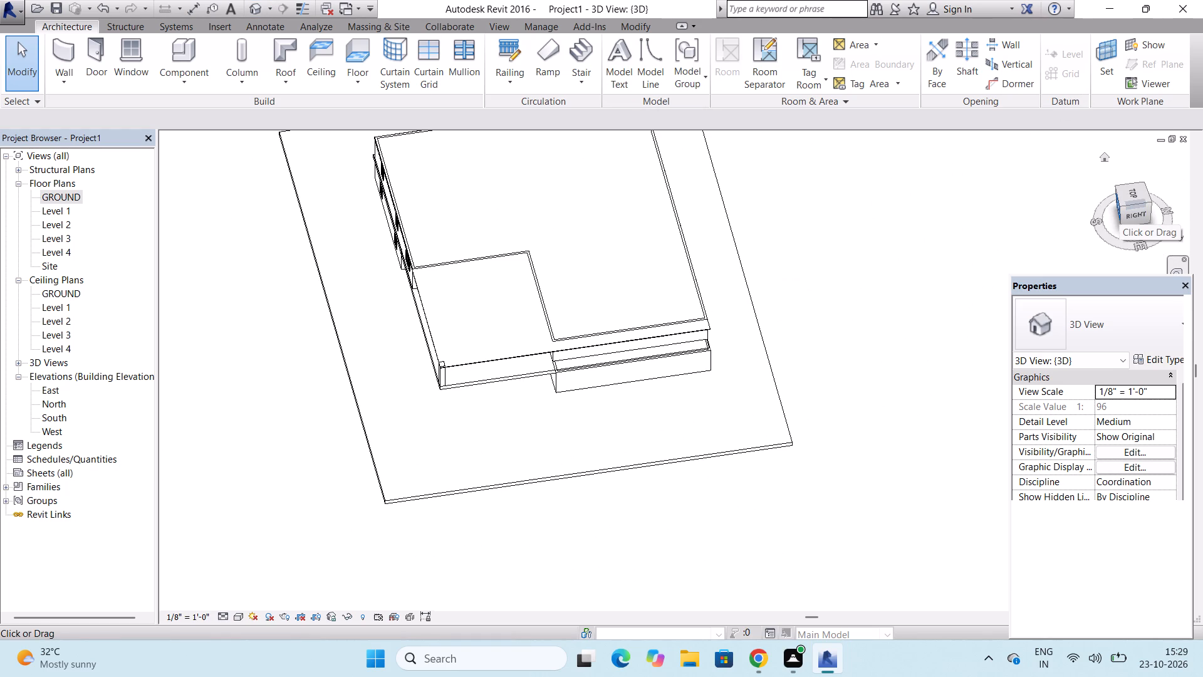
left_click_drag(1121, 207, 1133, 194)
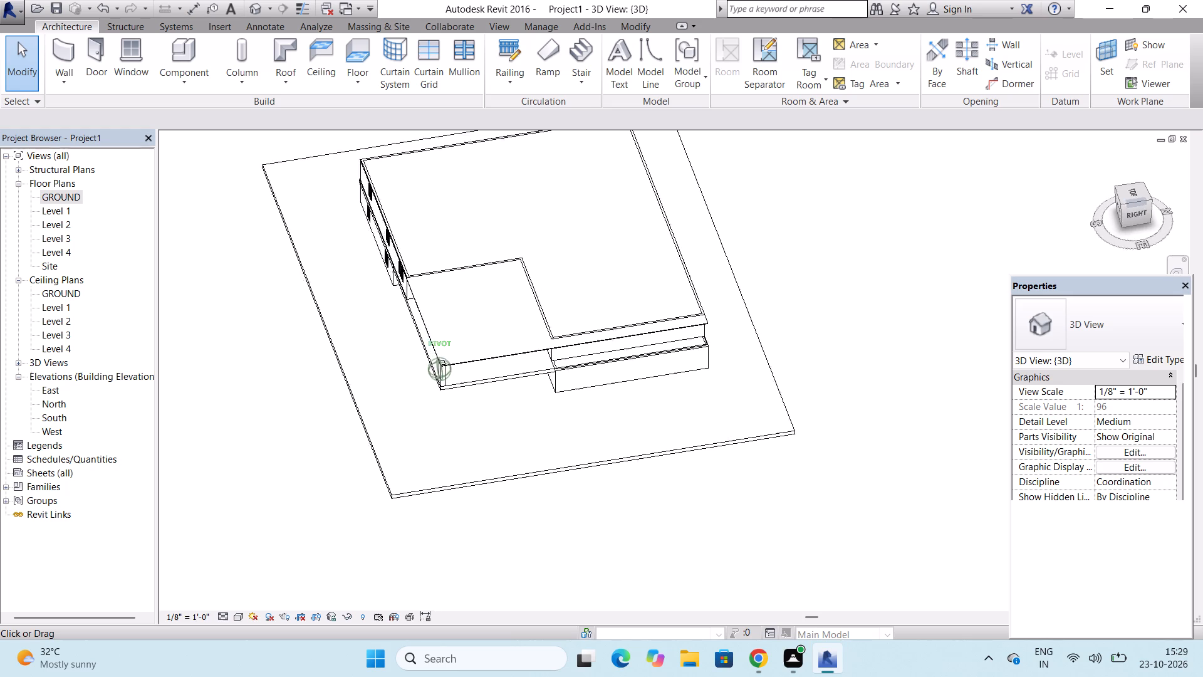
left_click_drag(1133, 194, 344, 181)
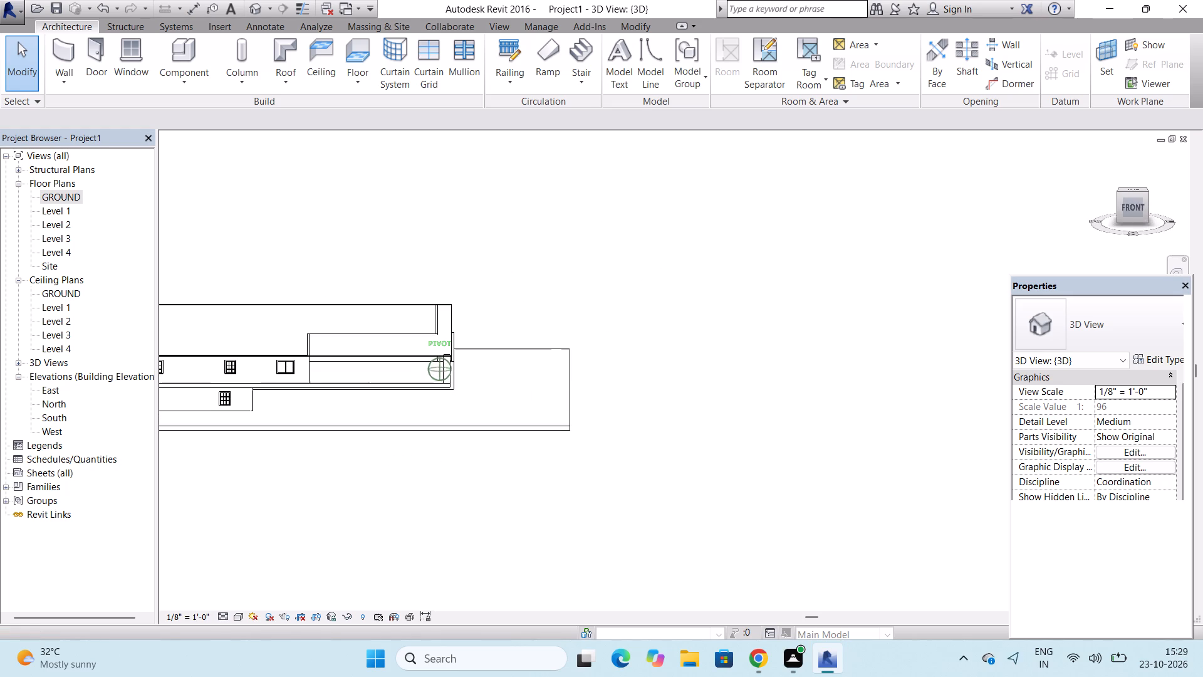
left_click_drag(344, 181, 343, 162)
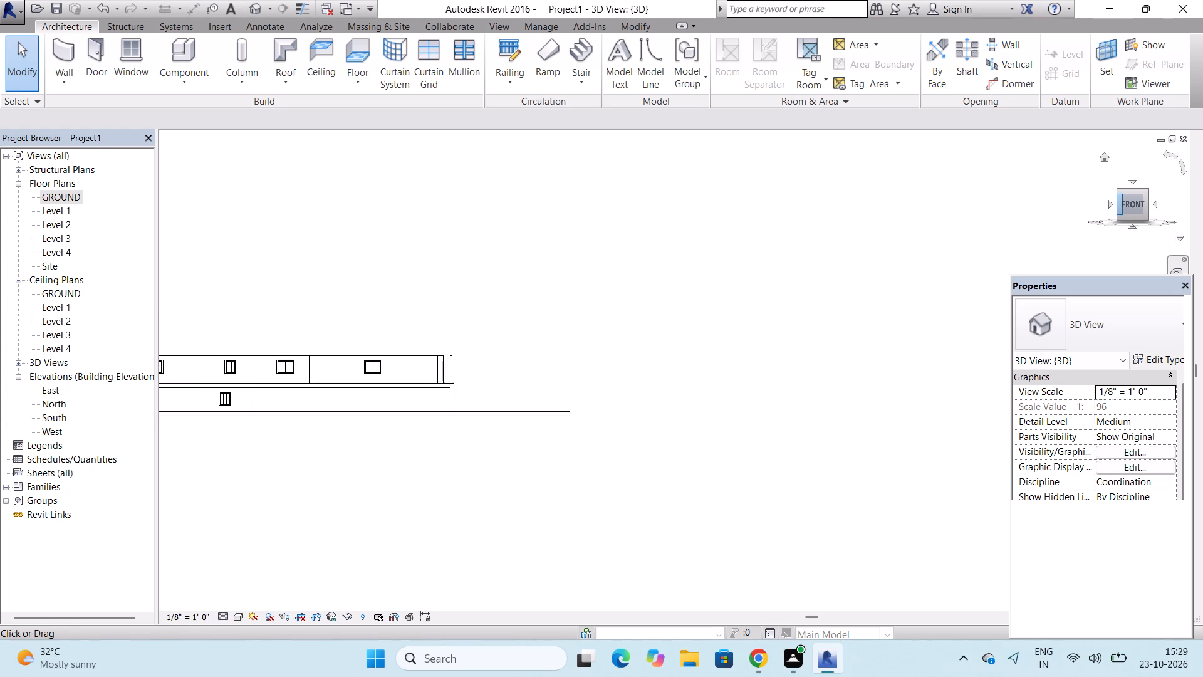
scroll(439, 379, "up", 8)
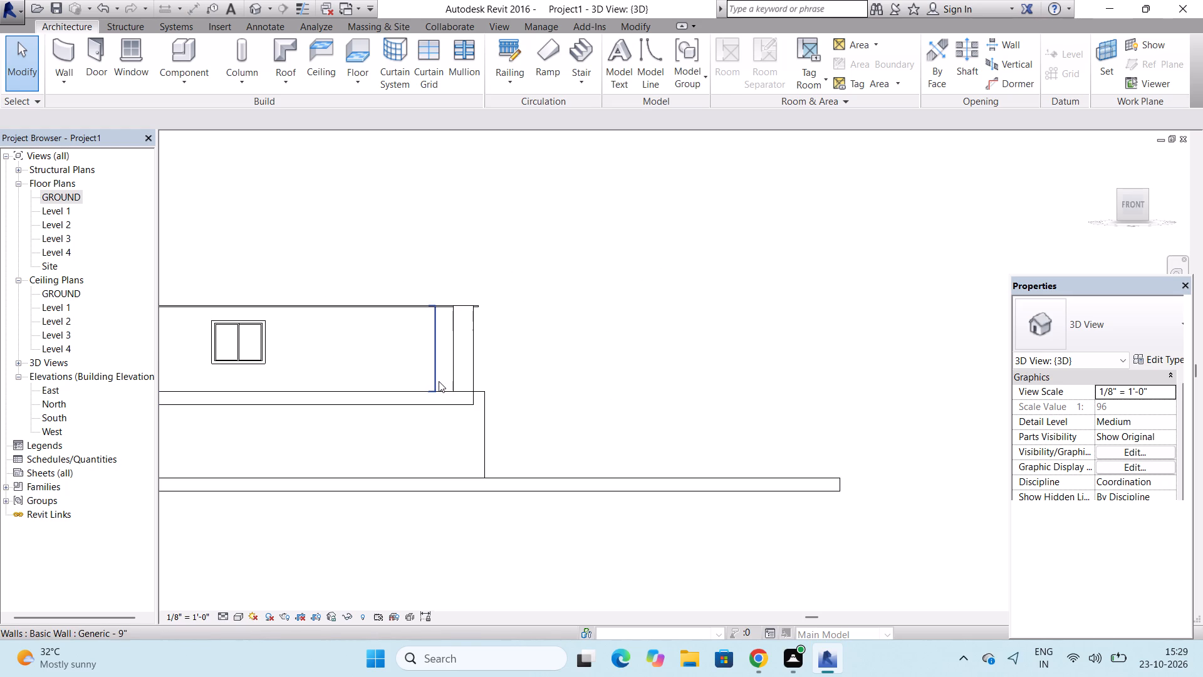
scroll(439, 382, "down", 4)
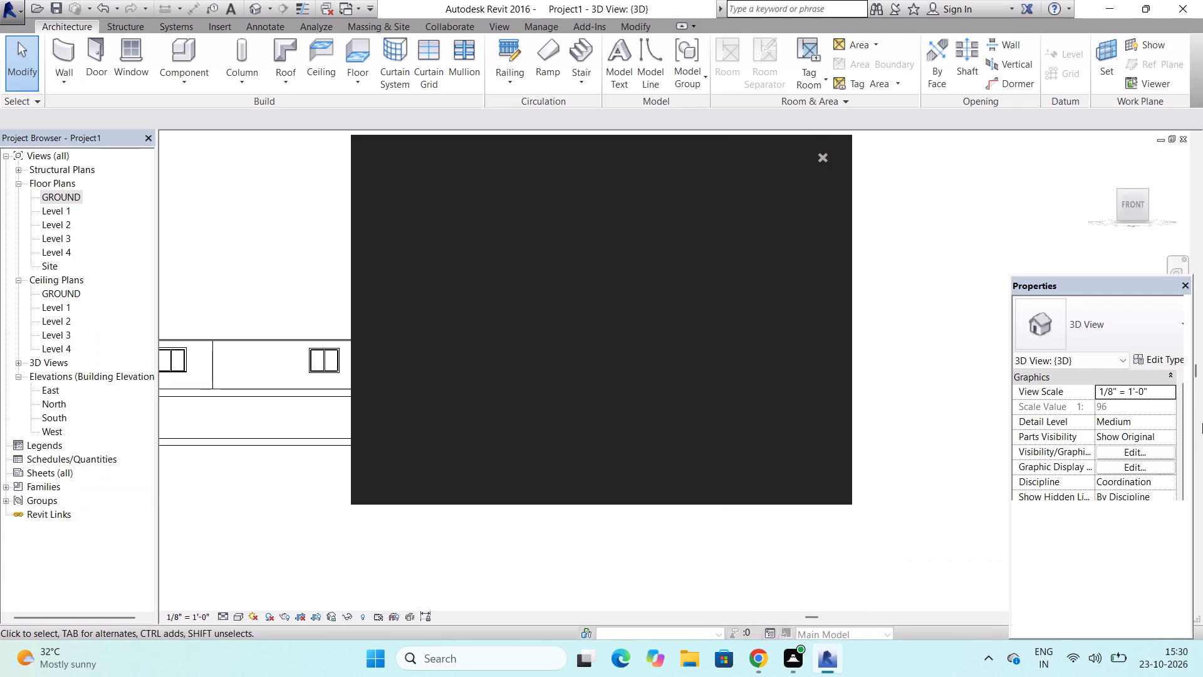
left_click(824, 155)
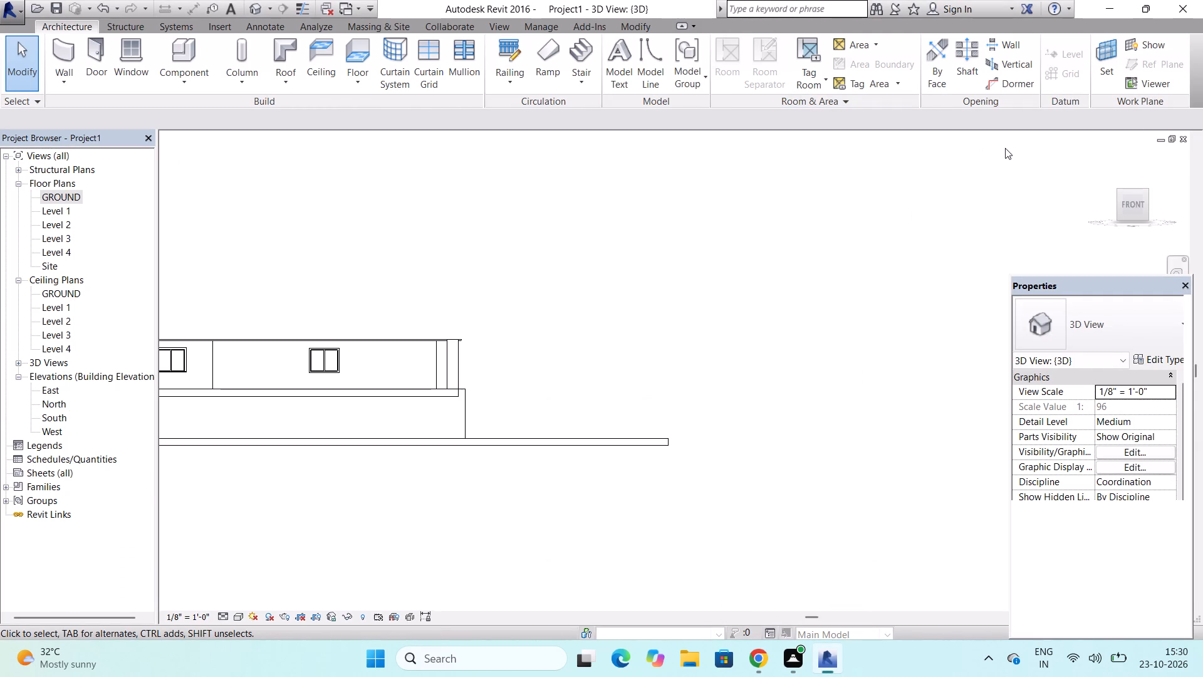
left_click_drag(1121, 194, 1093, 259)
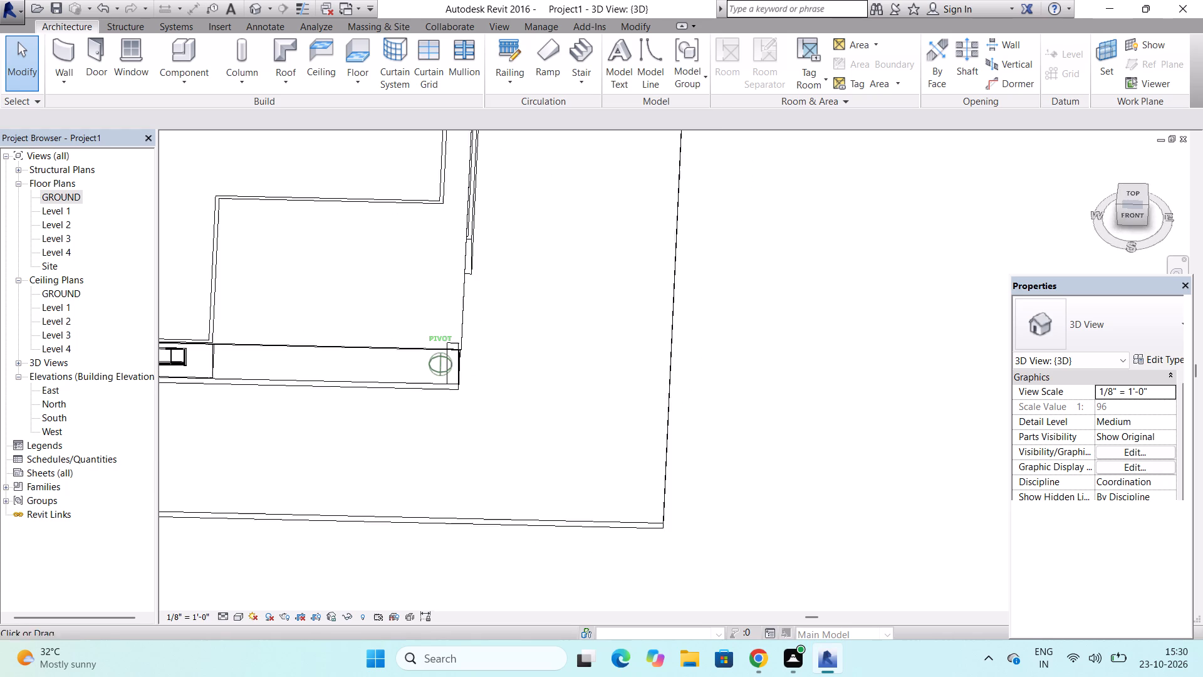
left_click_drag(1093, 259, 1115, 282)
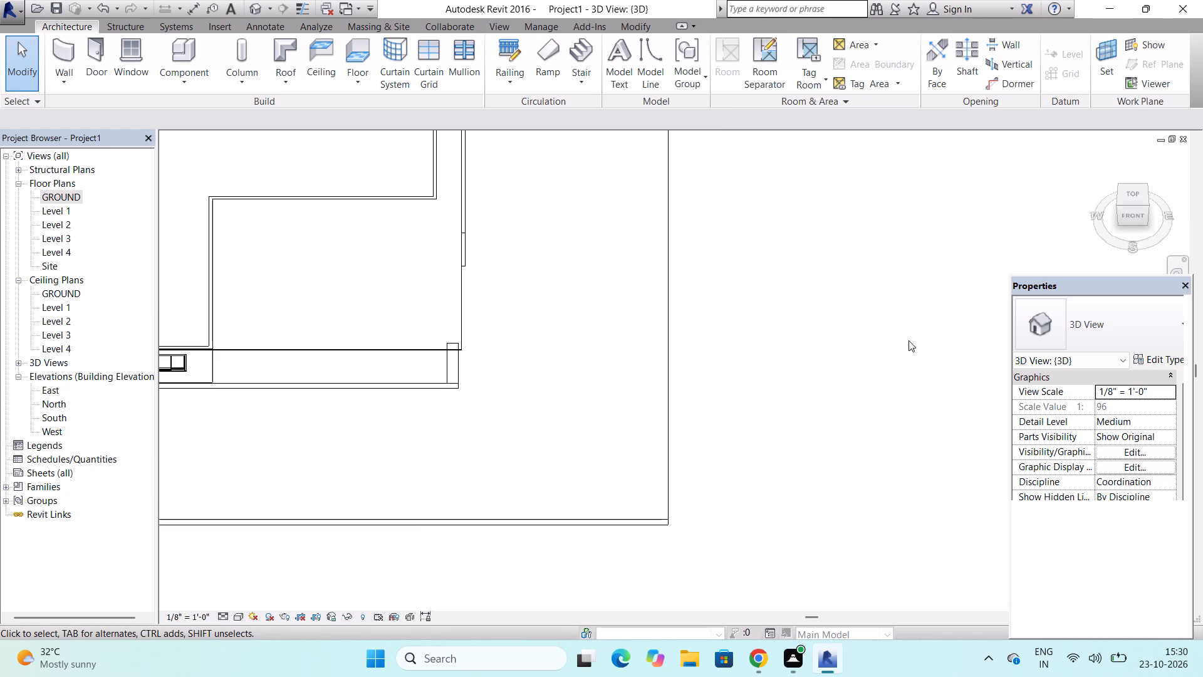
Edit the Level 1 ceiling's boundary, moving its east edge outward to the ground-storey east wall's outer face, and check it from the front.
scroll(727, 464, "down", 3)
scroll(553, 202, "up", 6)
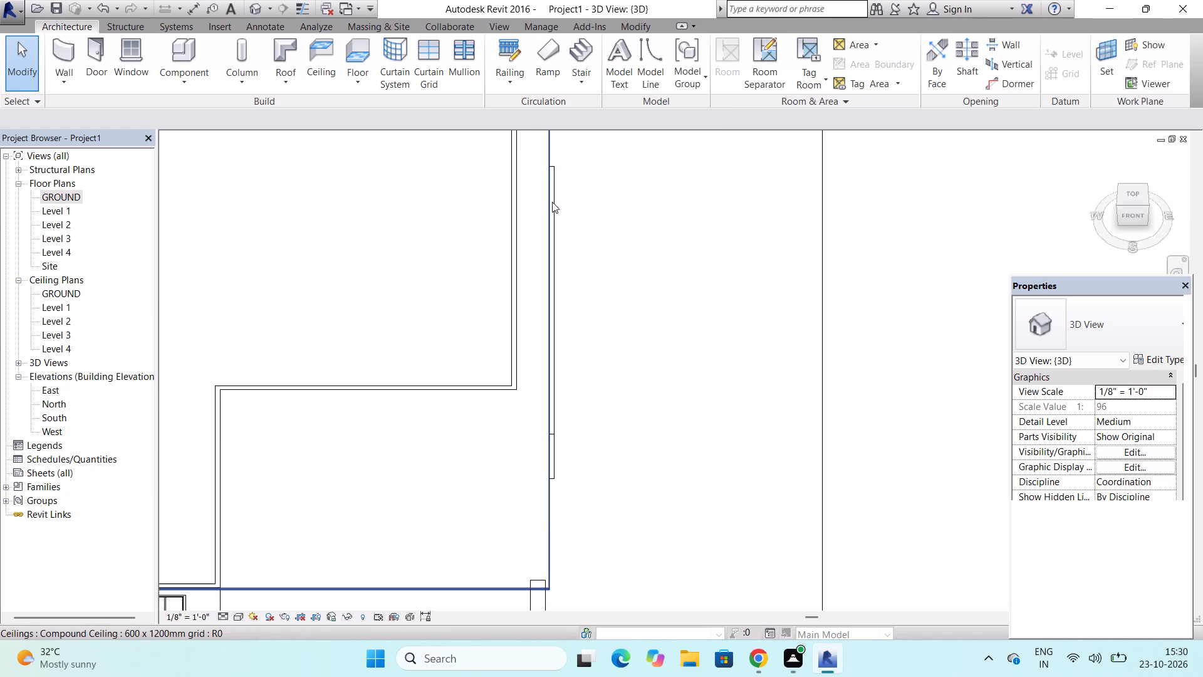
double_click(545, 246)
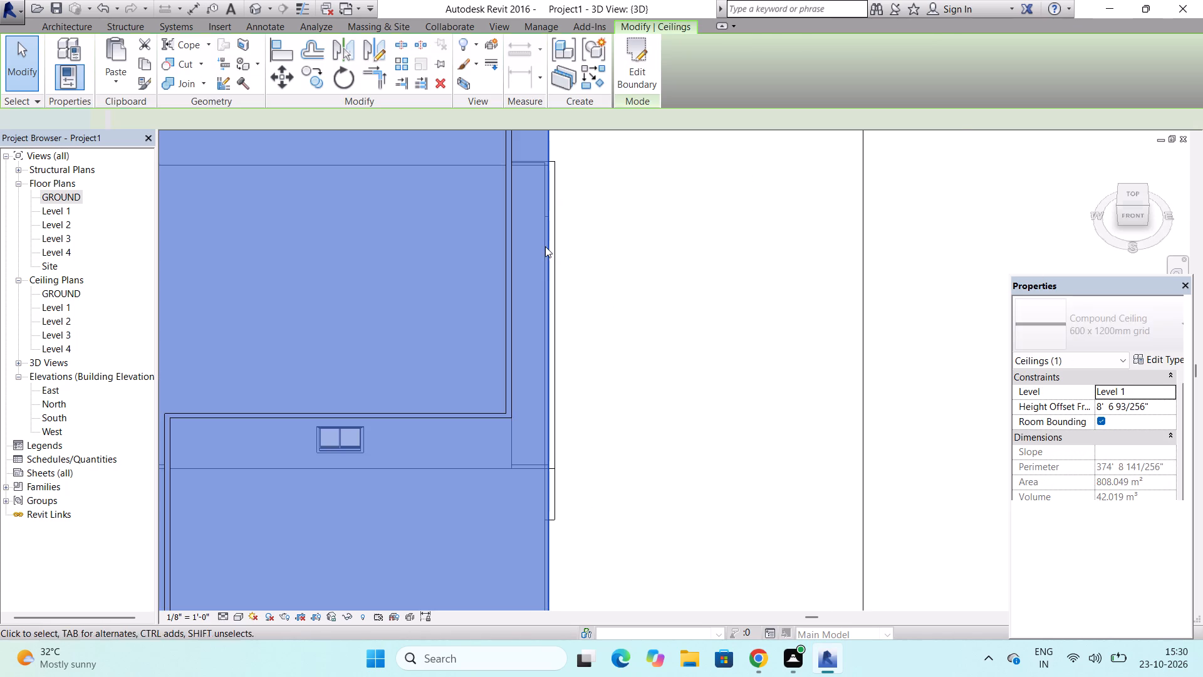
scroll(545, 246, "up", 5)
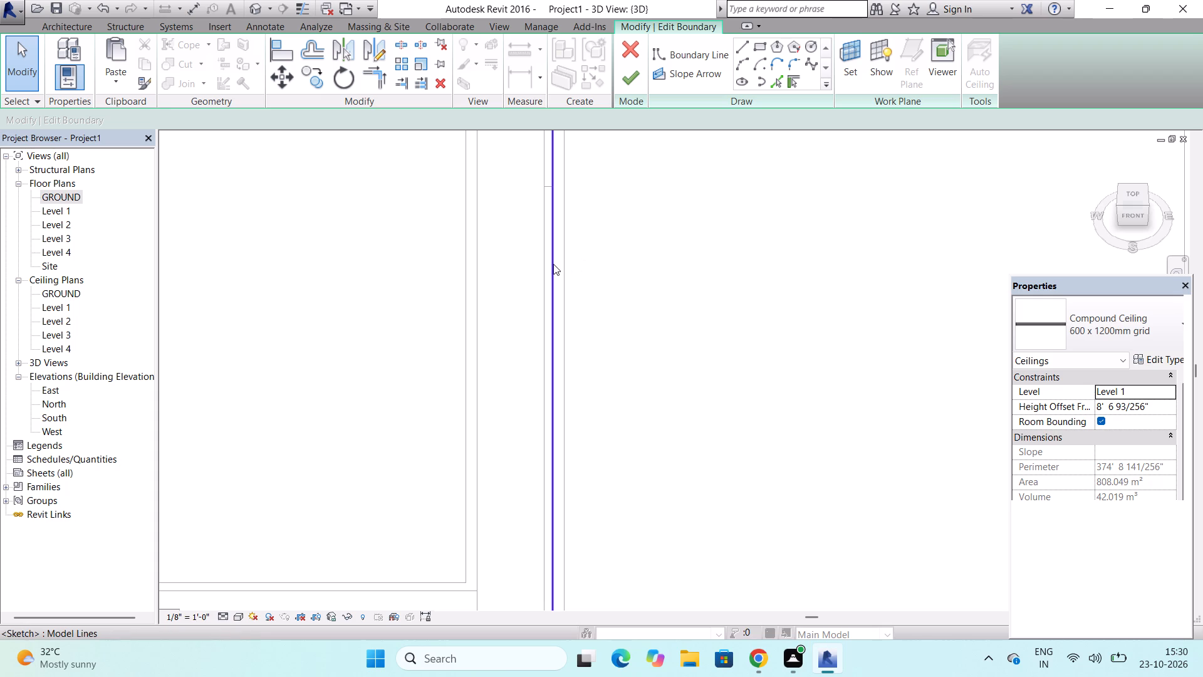
left_click_drag(553, 264, 609, 264)
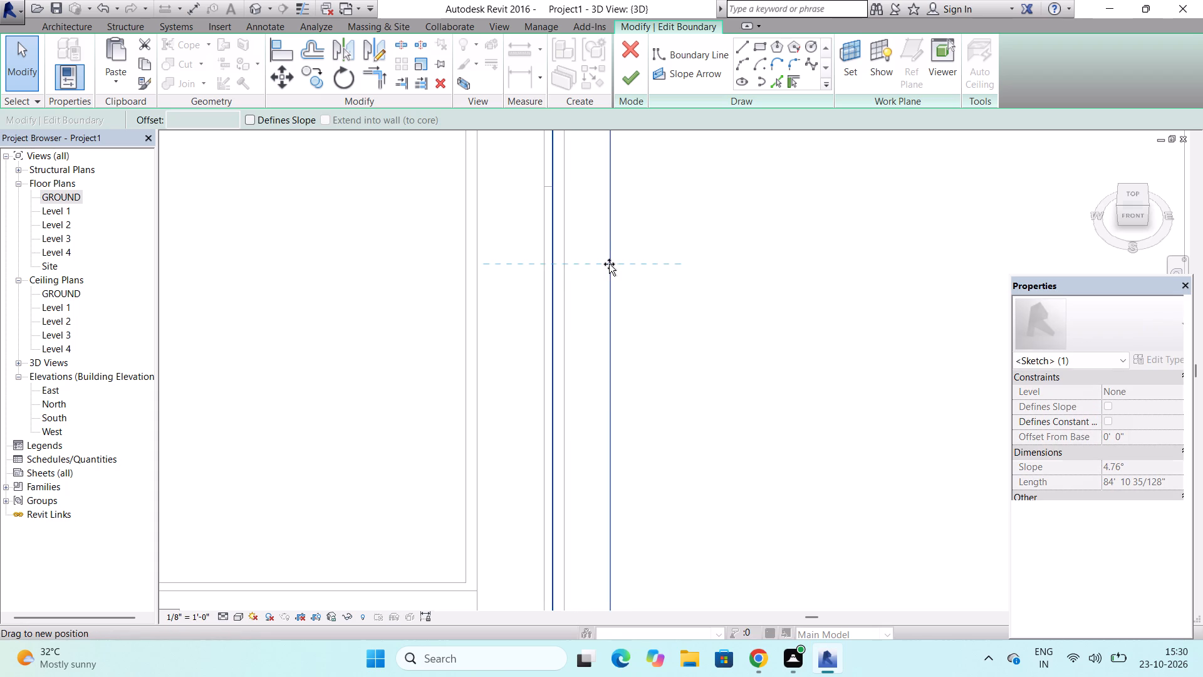
left_click_drag(609, 264, 569, 270)
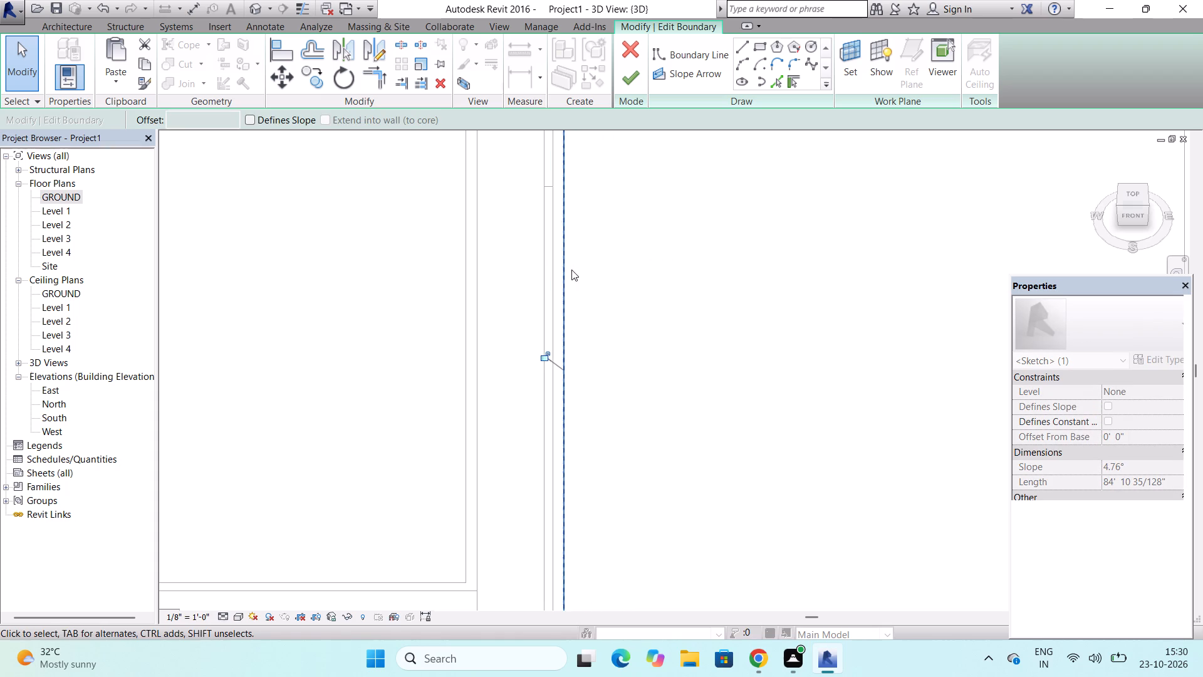
left_click(632, 71)
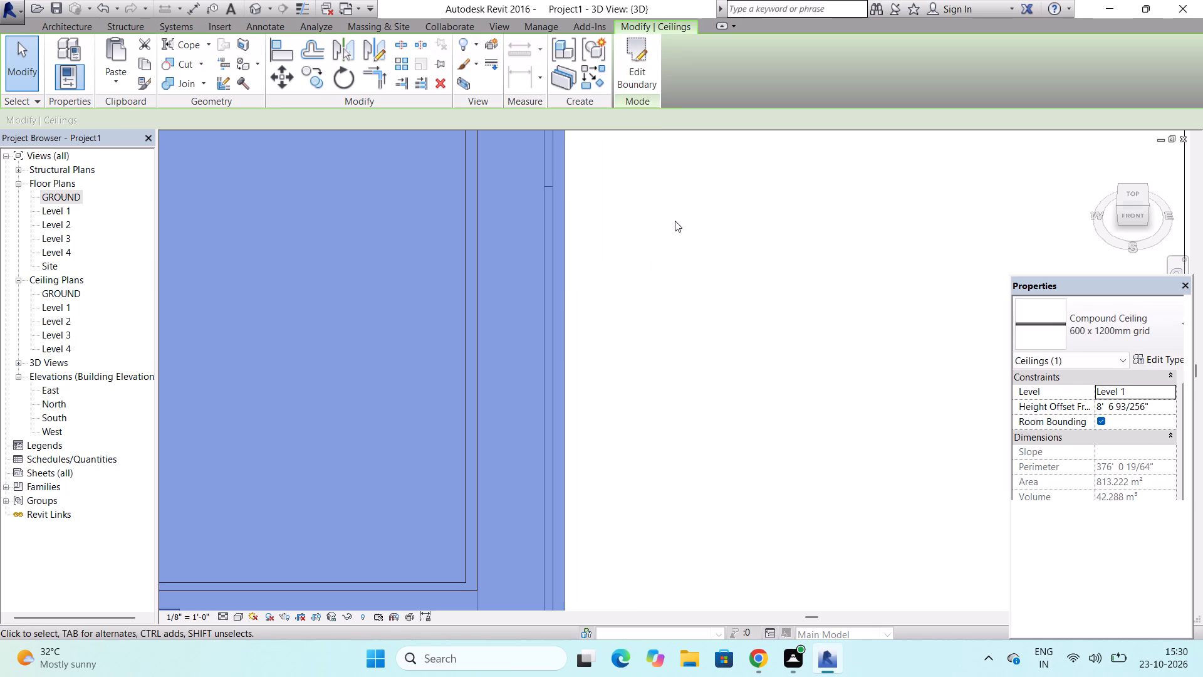
scroll(675, 221, "down", 14)
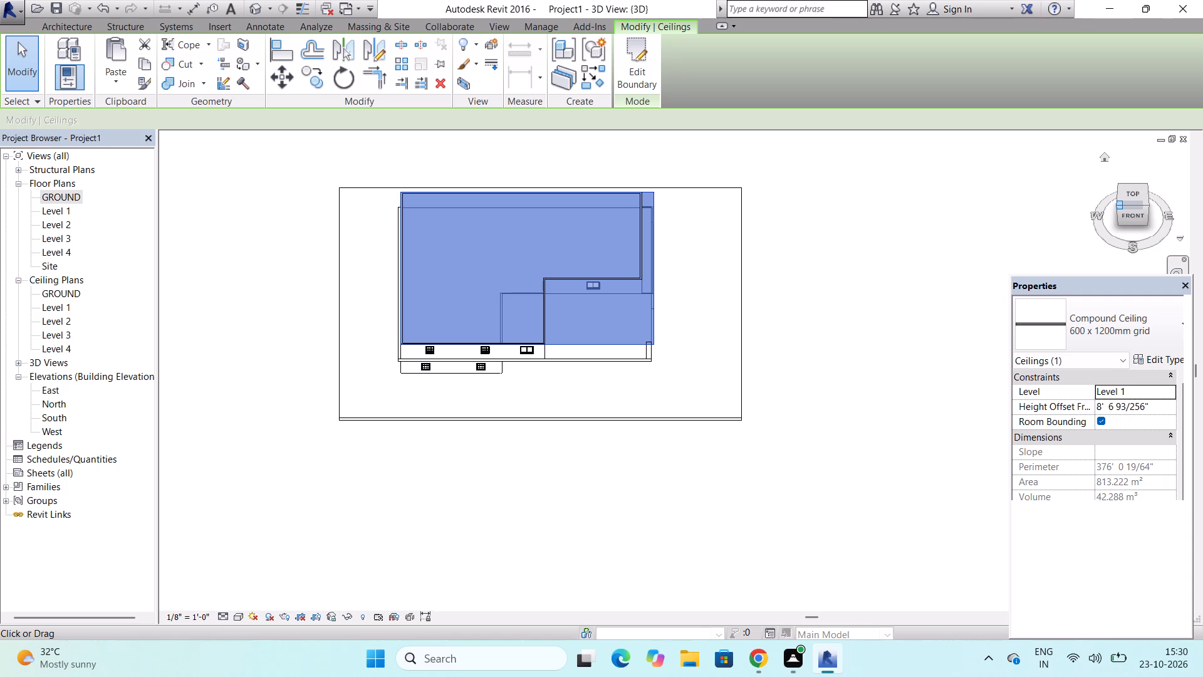
left_click_drag(1119, 204, 1130, 142)
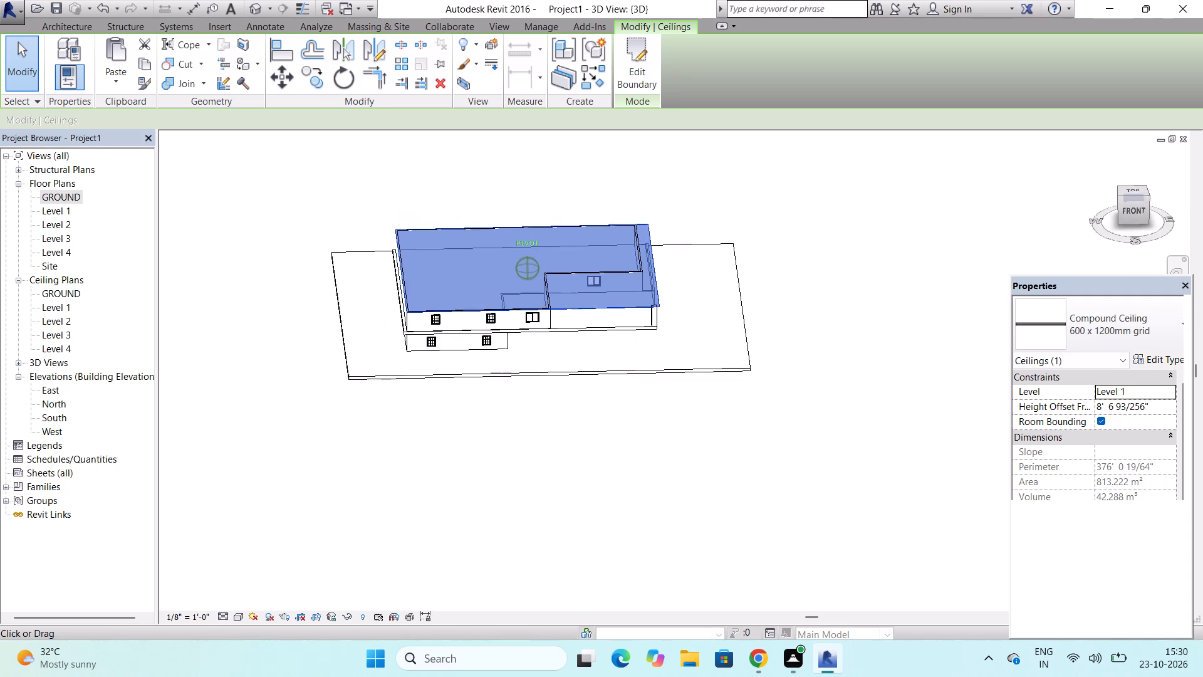
left_click_drag(1130, 142, 1130, 609)
key("Escape")
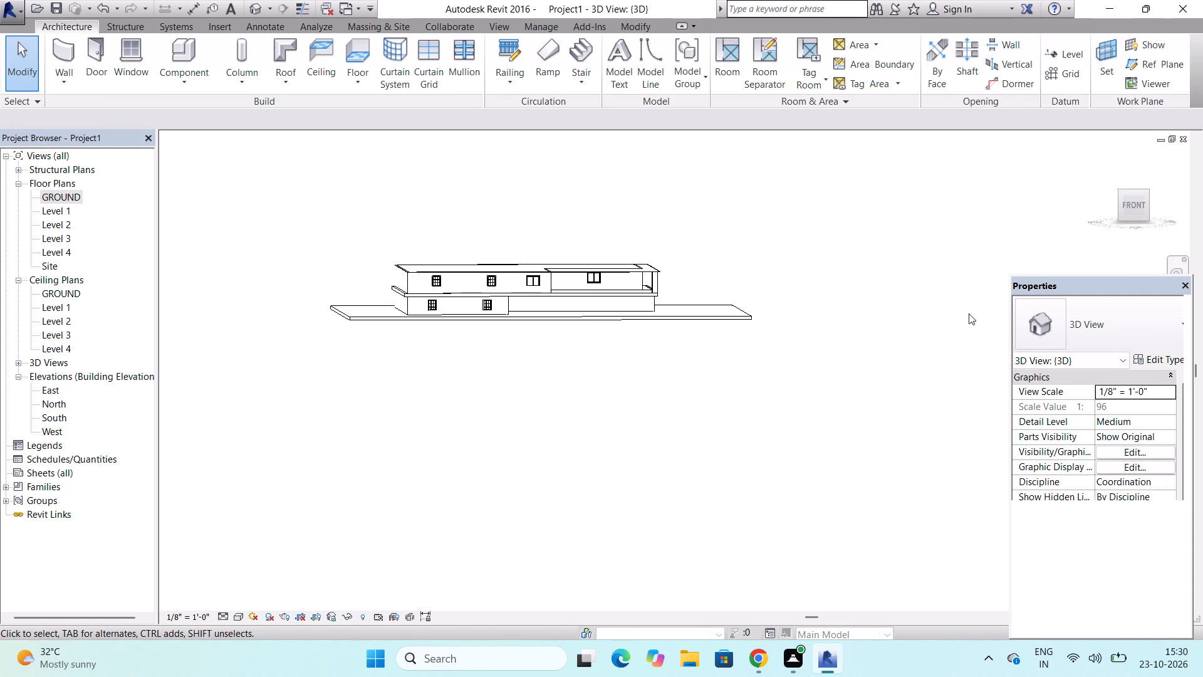
Examine from the front how the Level 1 floor's southeast corner meets the column above and the ground-storey wall below.
scroll(664, 285, "up", 7)
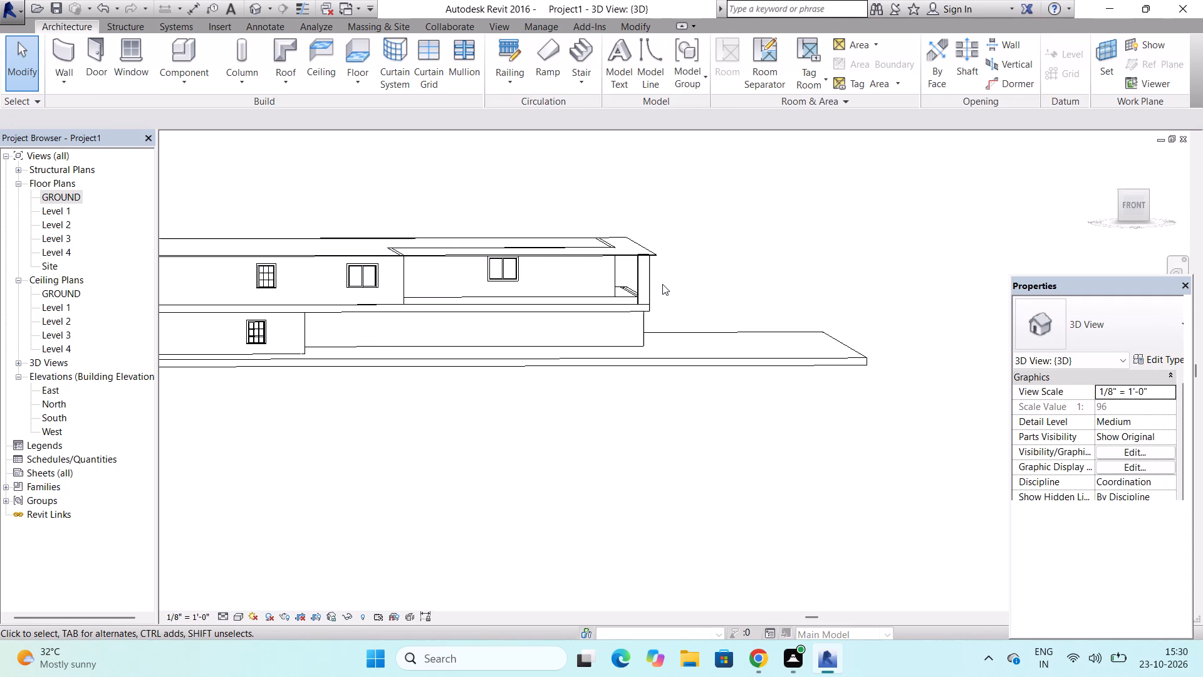
scroll(616, 277, "up", 10)
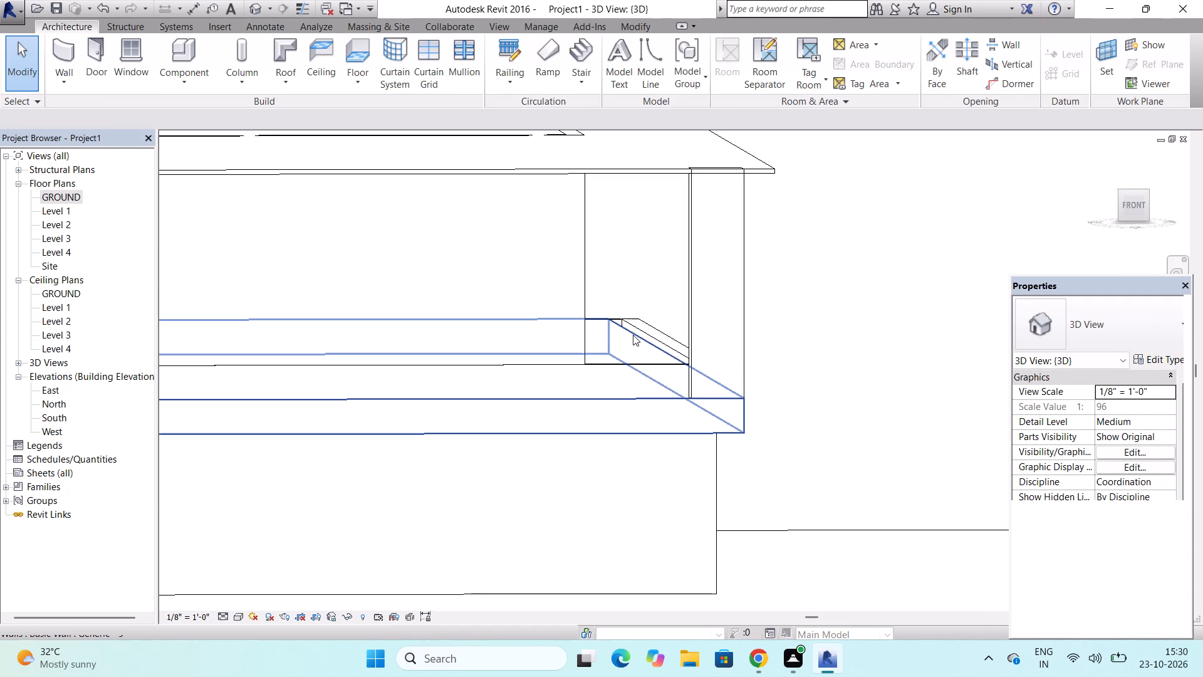
left_click(633, 335)
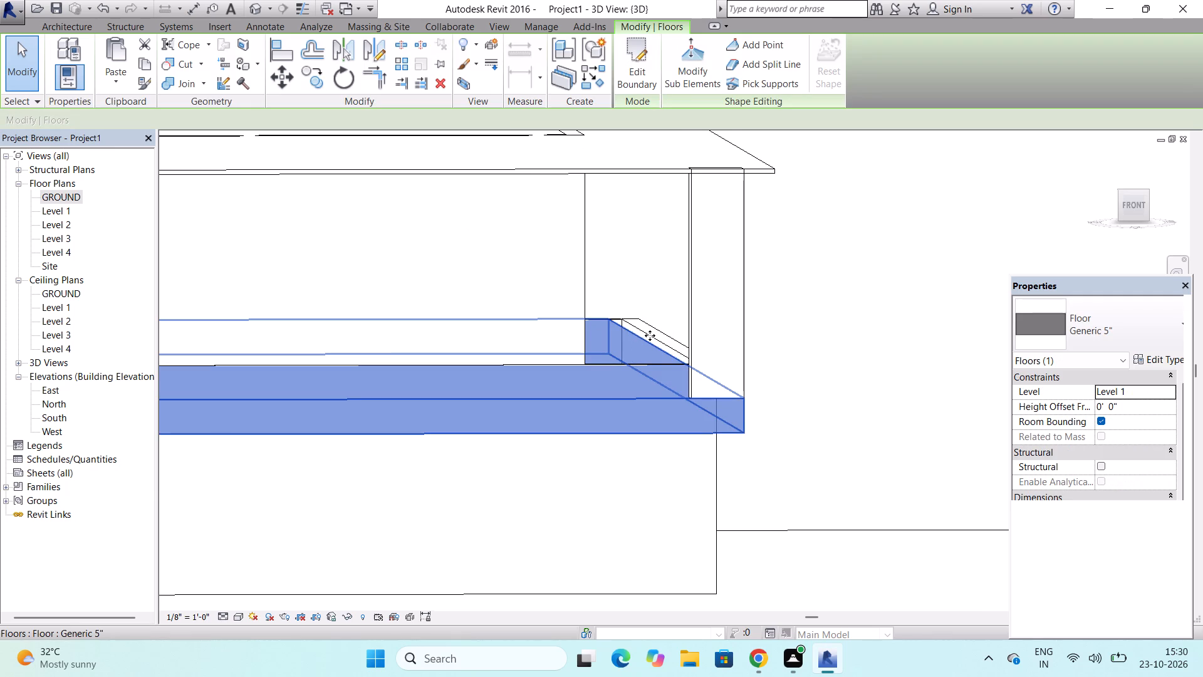
scroll(650, 335, "down", 5)
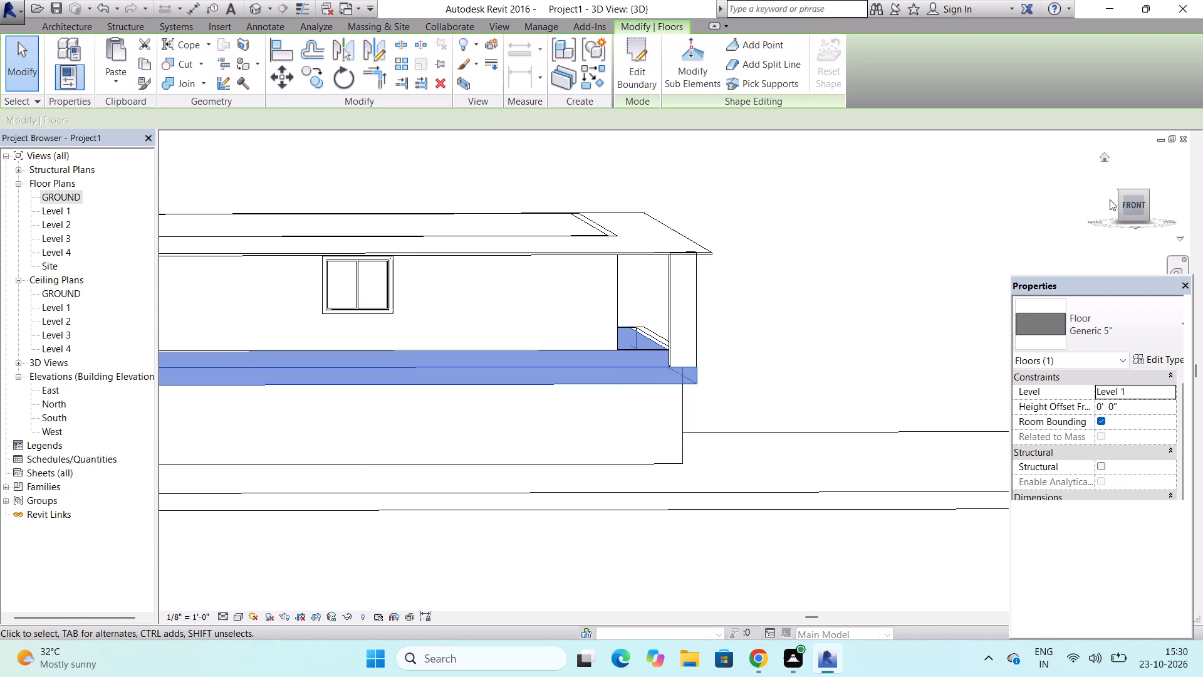
key("Escape")
key("Escape")
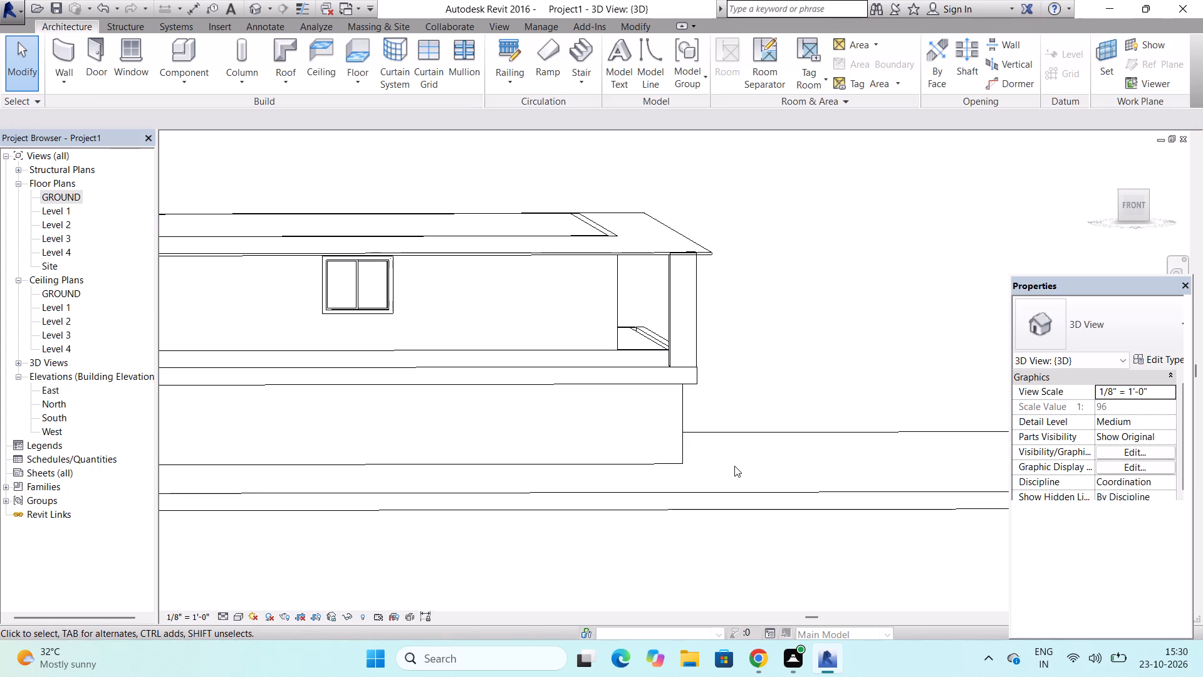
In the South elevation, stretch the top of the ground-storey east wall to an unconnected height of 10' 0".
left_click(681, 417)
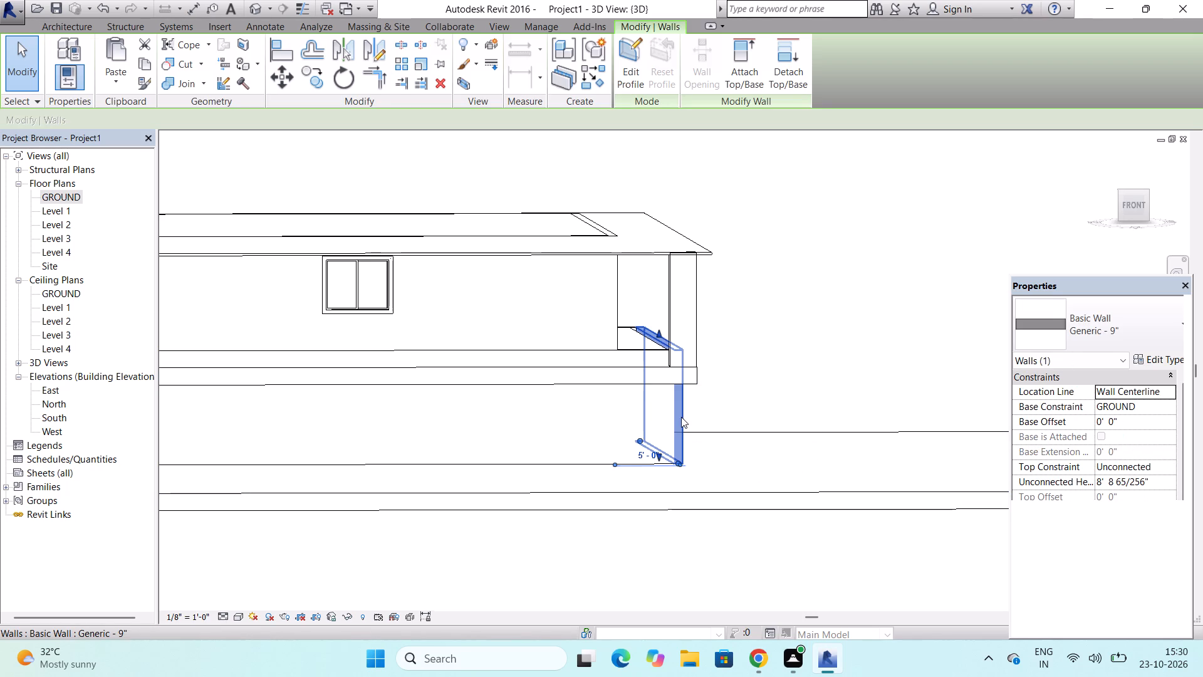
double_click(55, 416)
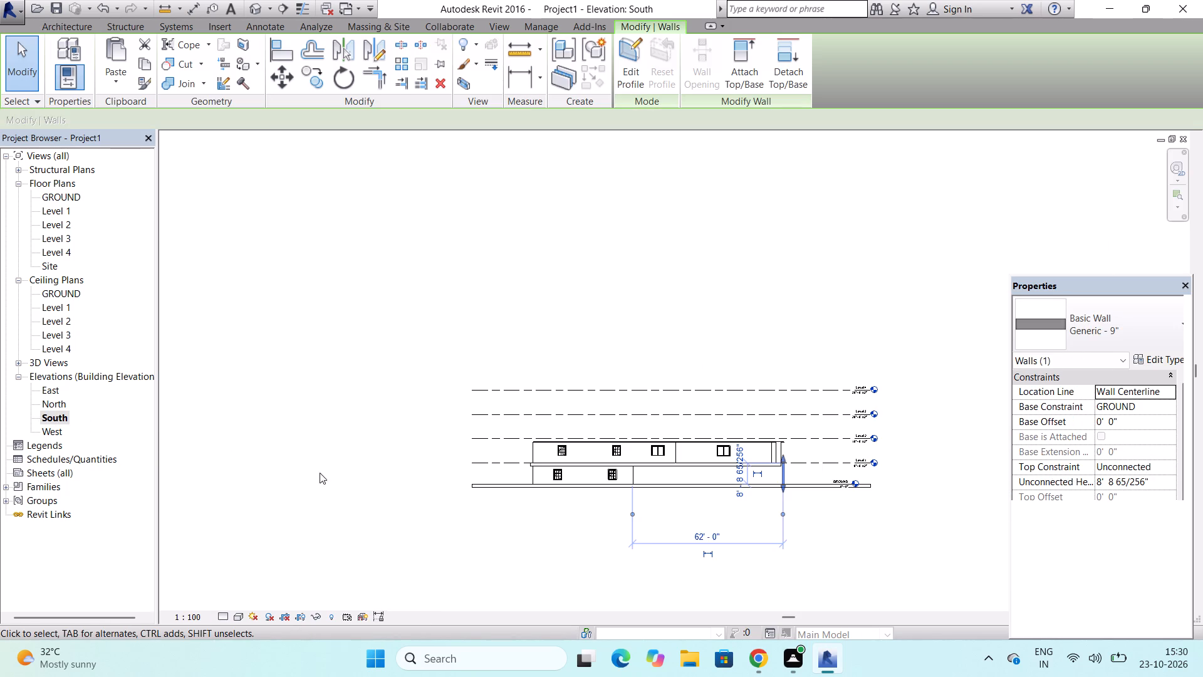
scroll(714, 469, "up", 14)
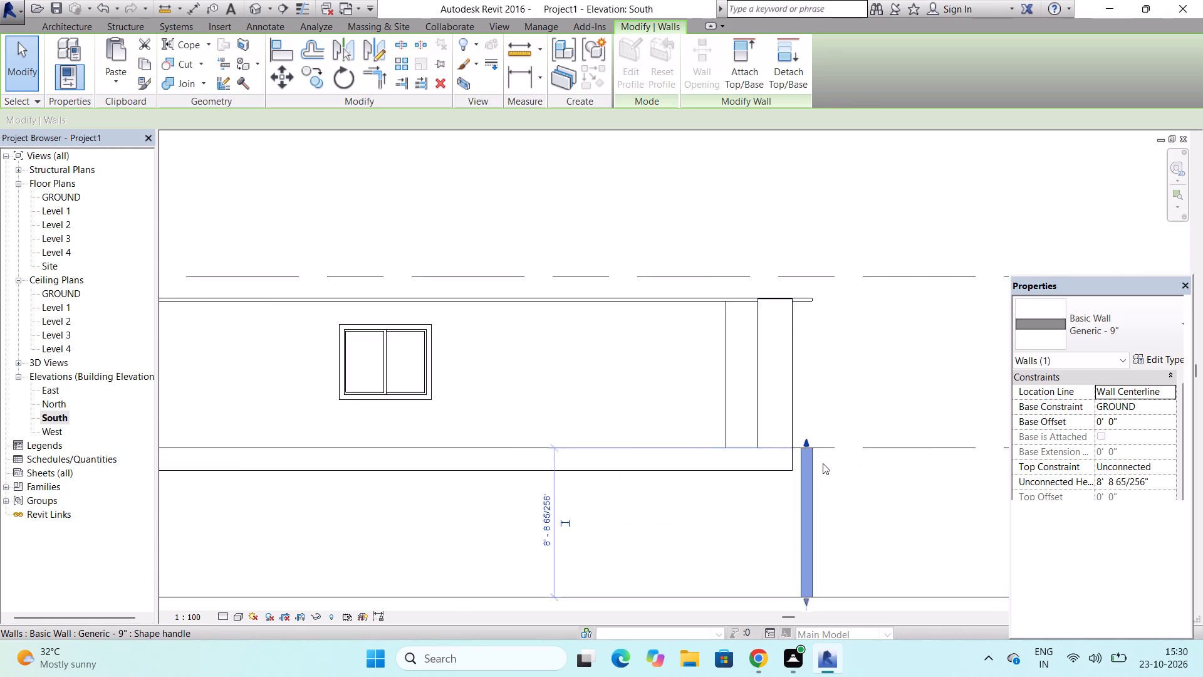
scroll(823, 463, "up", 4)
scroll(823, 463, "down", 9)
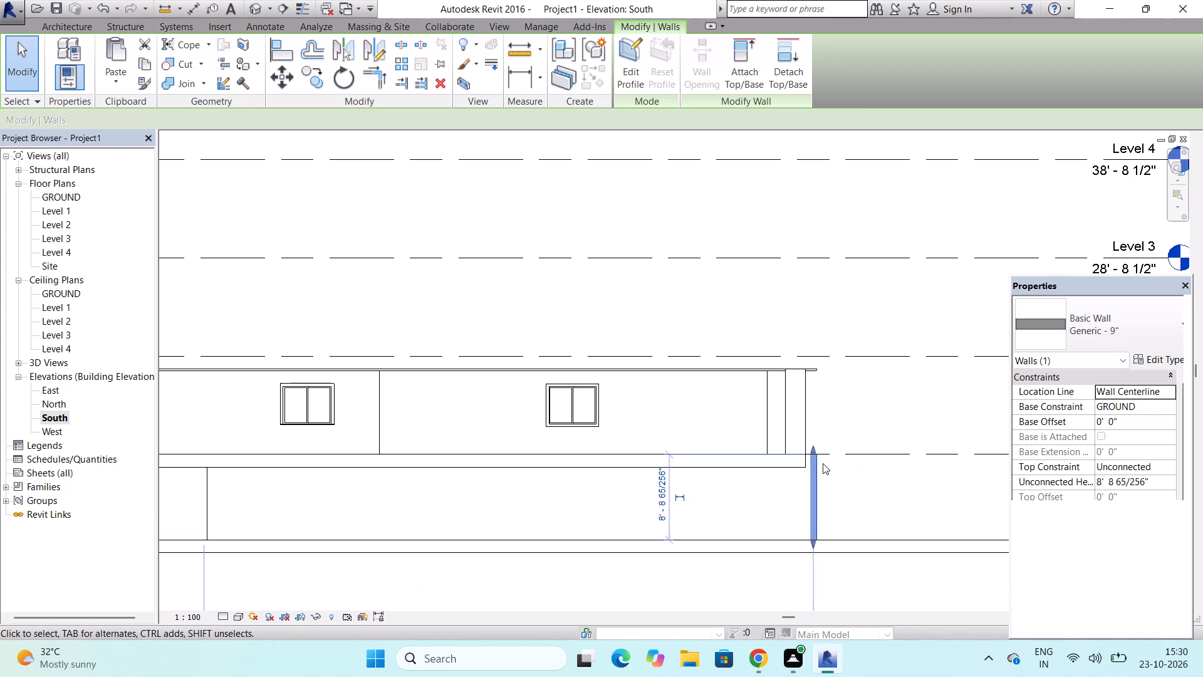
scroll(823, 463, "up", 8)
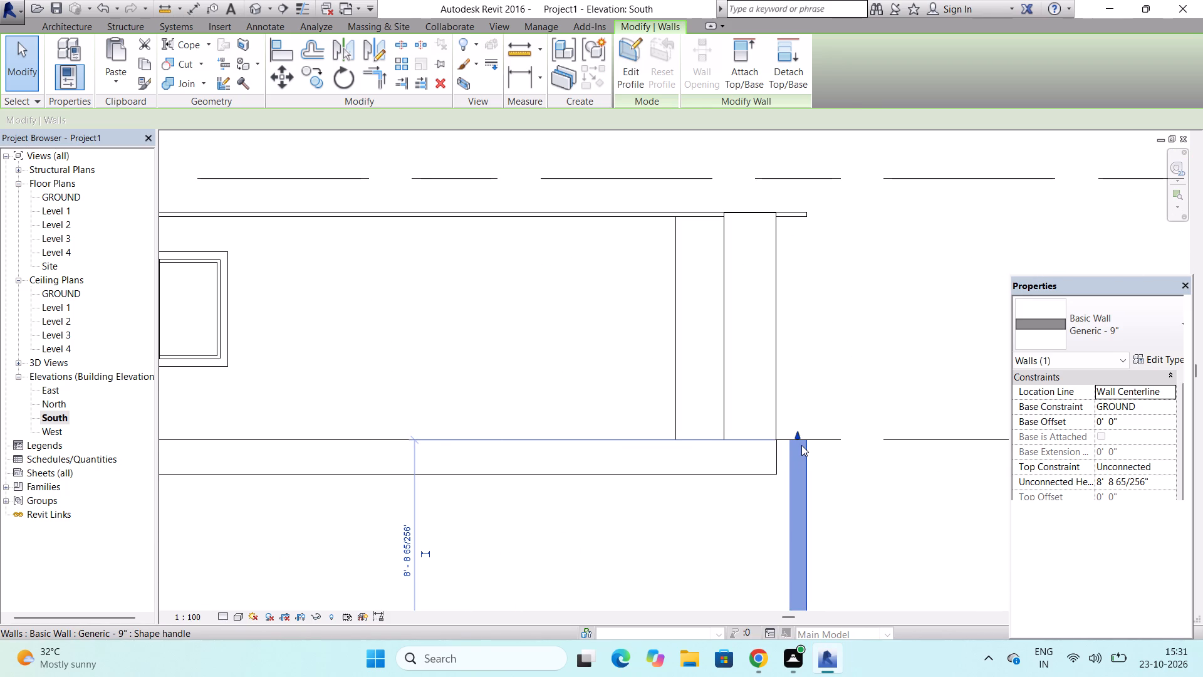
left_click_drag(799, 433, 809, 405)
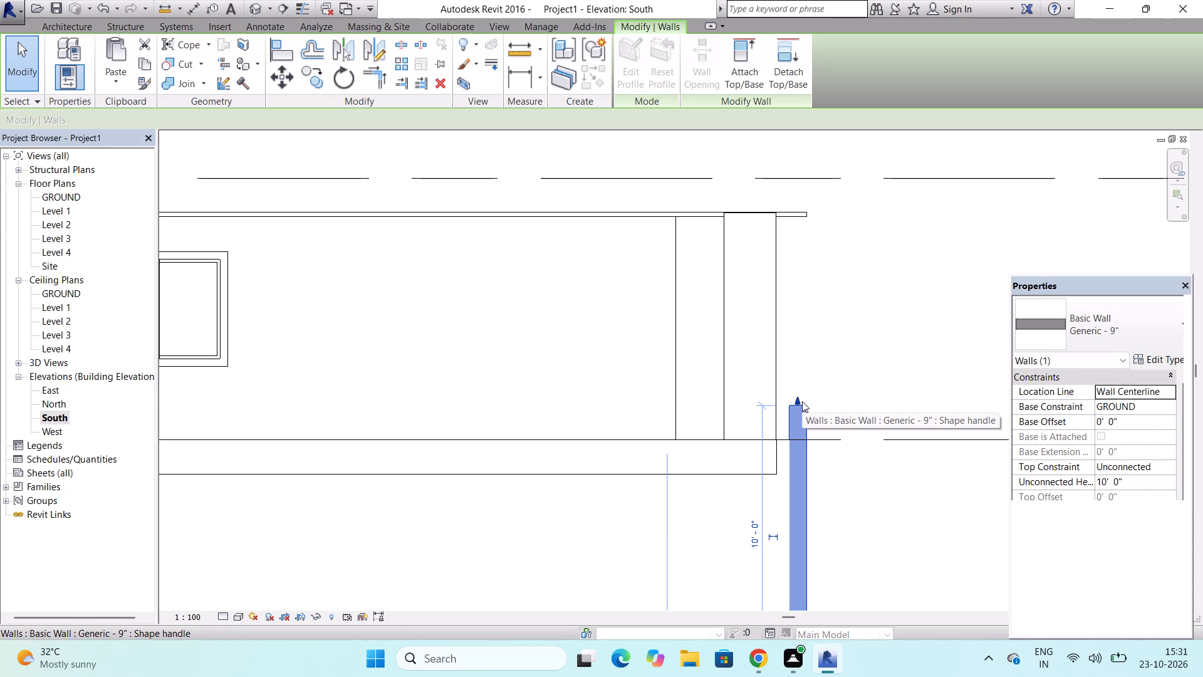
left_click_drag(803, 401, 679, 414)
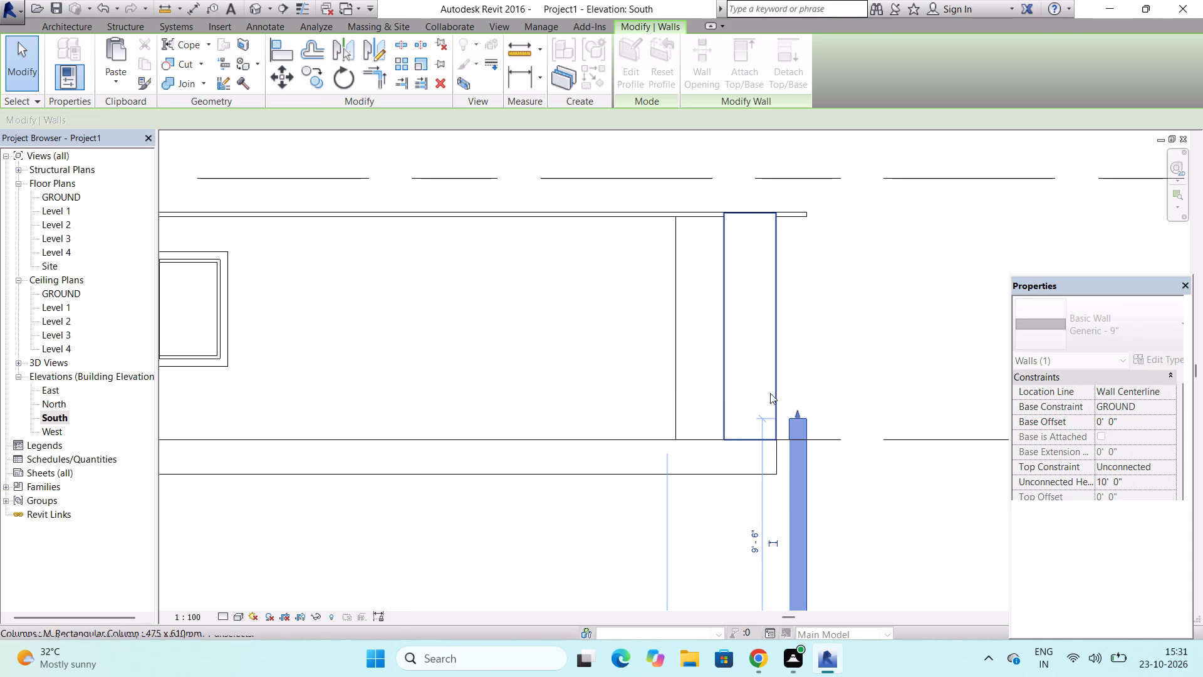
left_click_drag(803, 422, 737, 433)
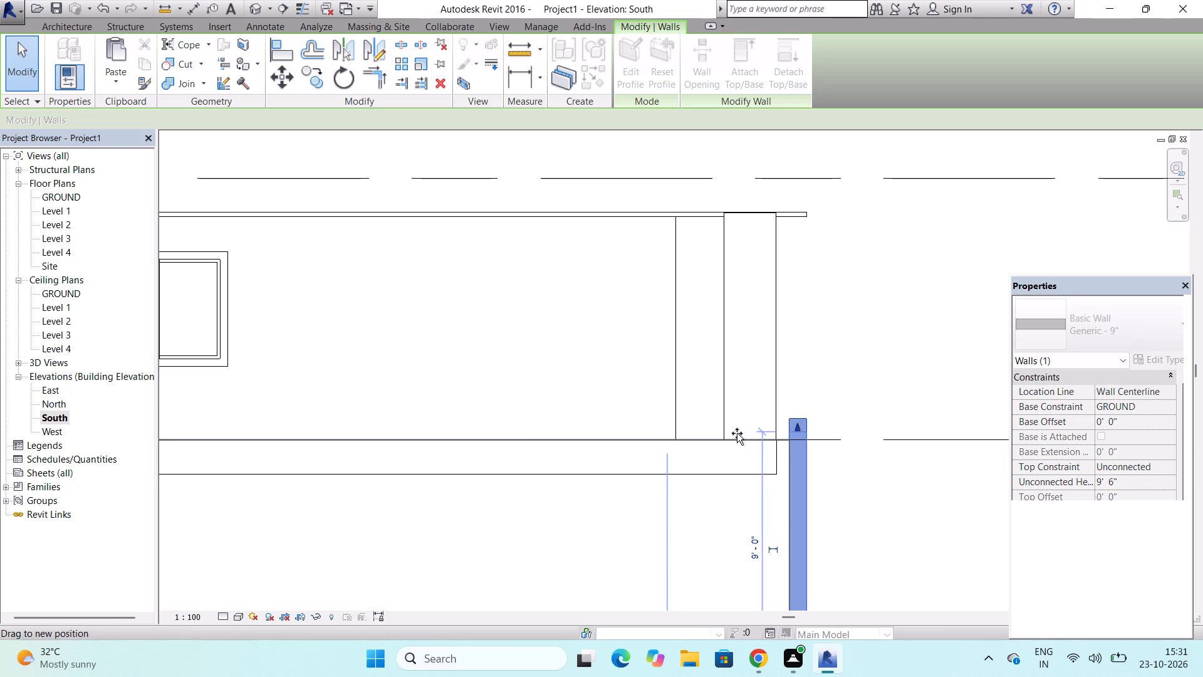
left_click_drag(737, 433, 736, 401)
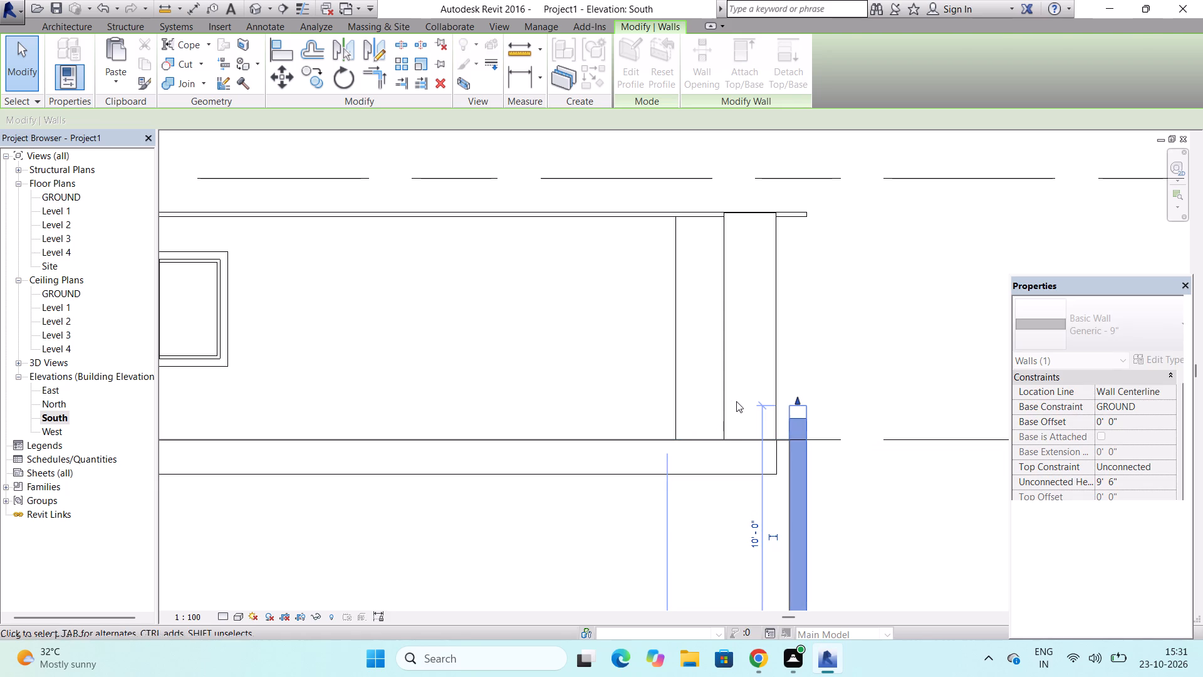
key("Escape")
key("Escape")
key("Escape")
Move the ground-storey east wall west into line with the Level 1 east wall, and dismiss the interrupting pop-ups.
left_click_drag(805, 405, 670, 422)
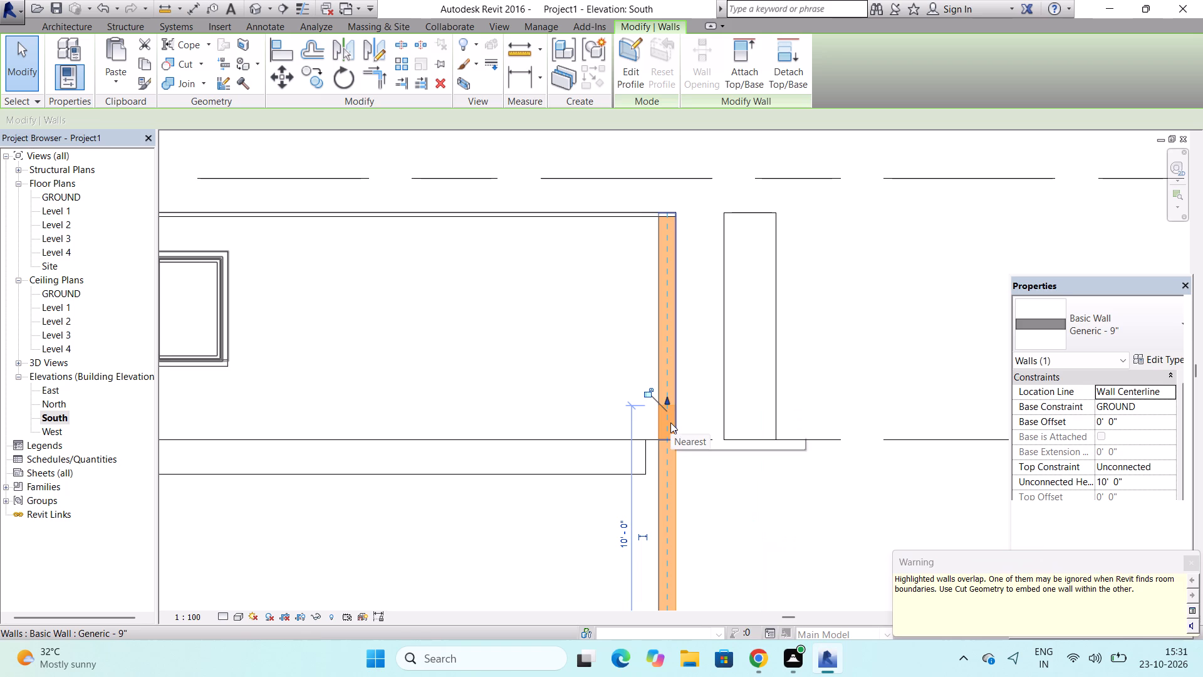
key("Escape")
scroll(703, 357, "down", 3)
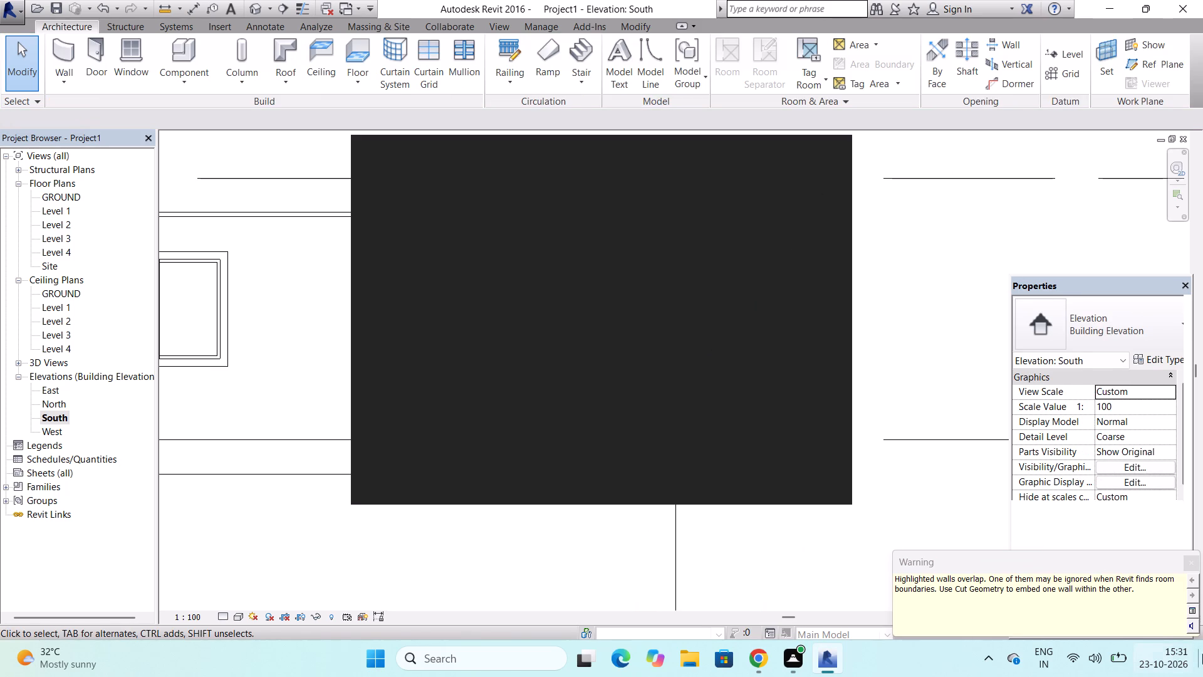
left_click(1190, 567)
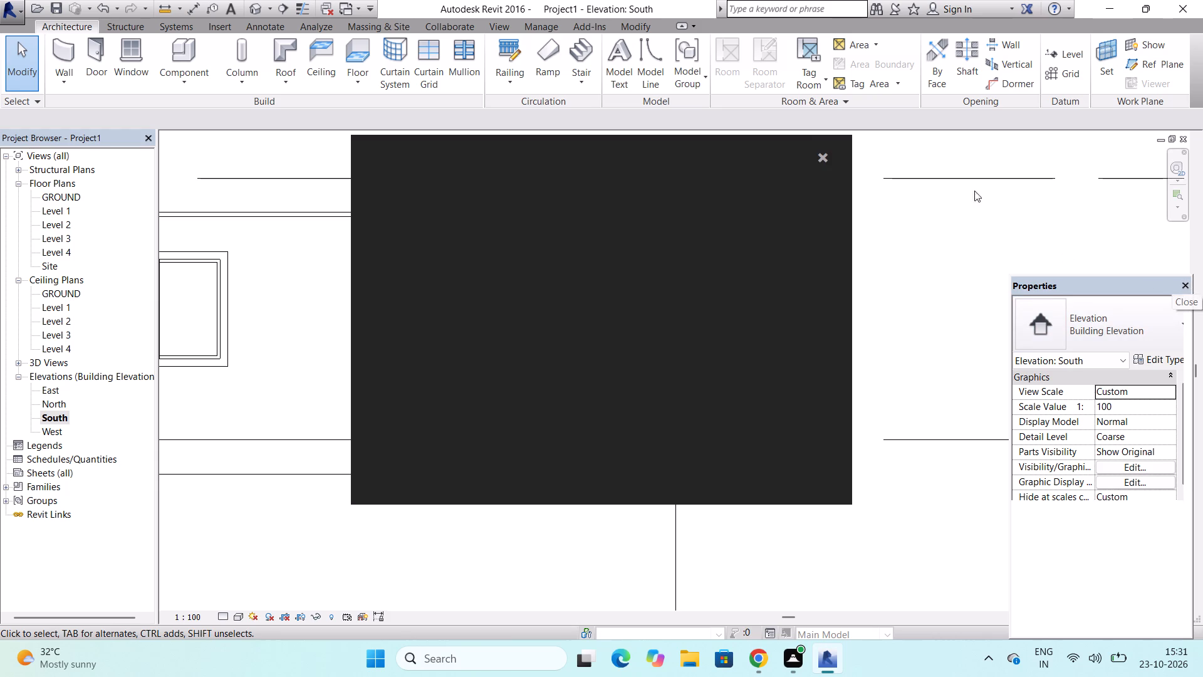
left_click(825, 154)
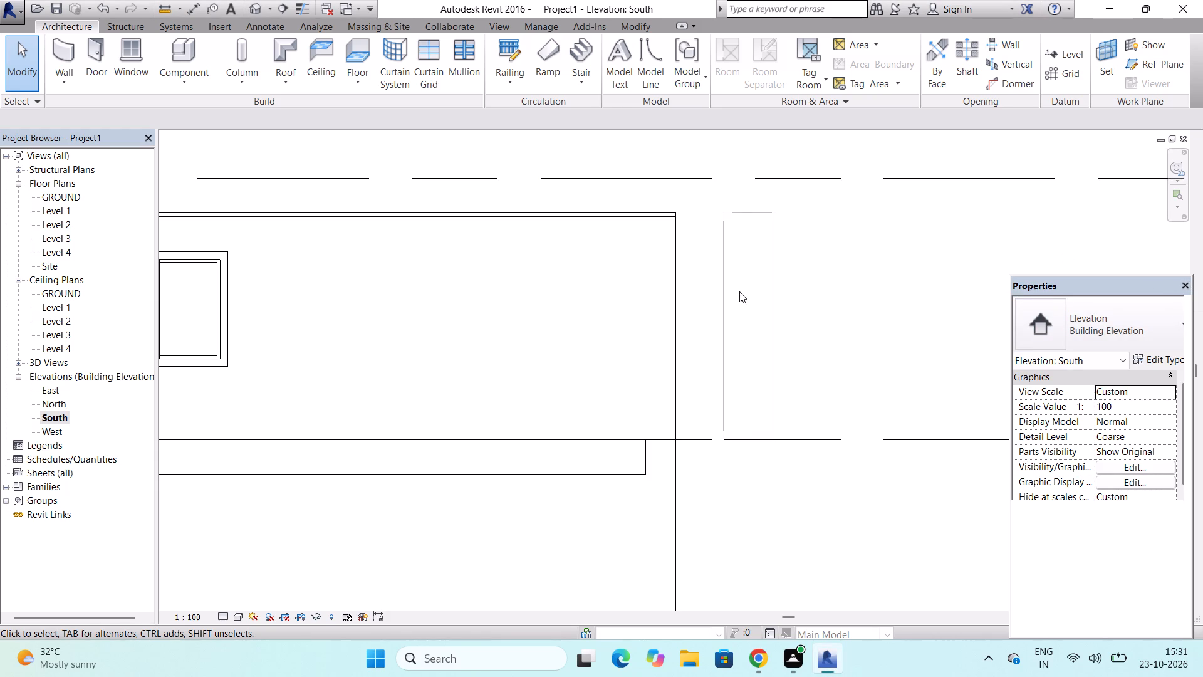
scroll(739, 293, "down", 4)
left_click(701, 438)
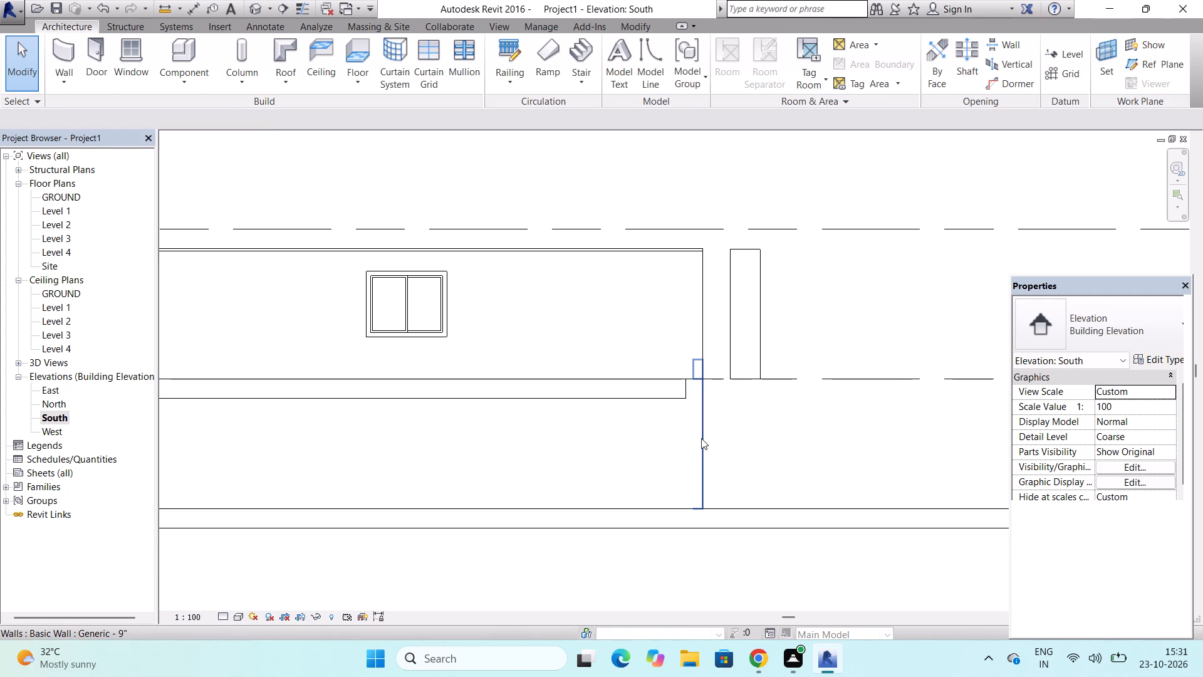
scroll(697, 387, "up", 4)
key("Escape")
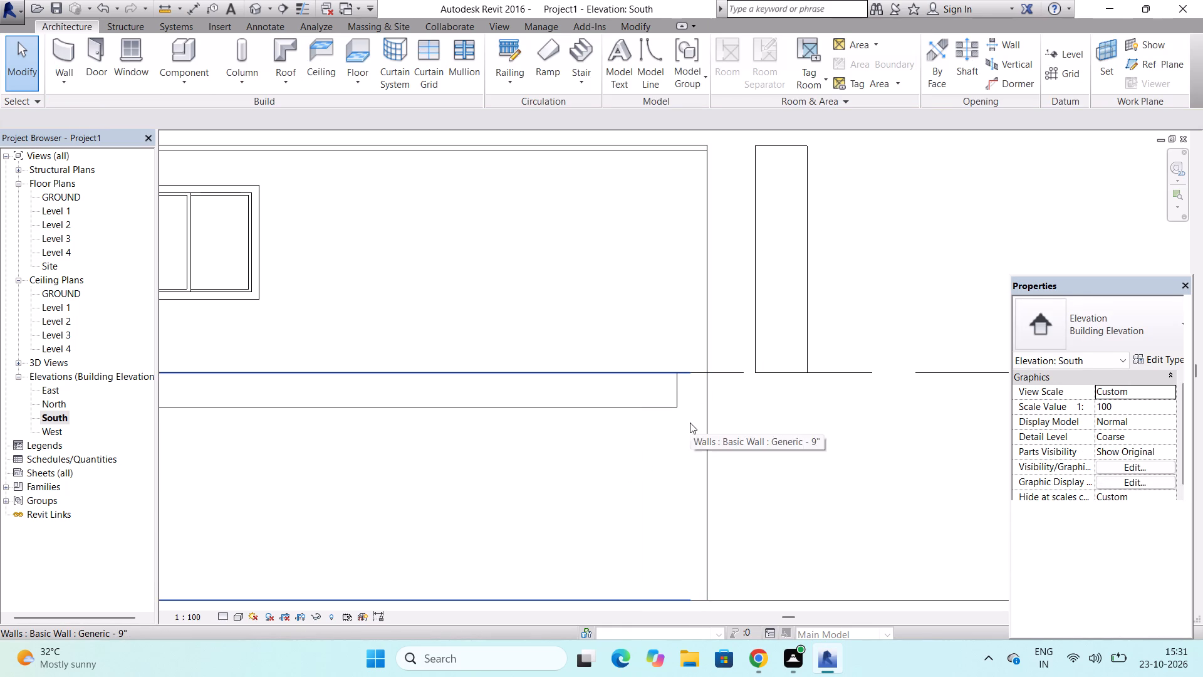
Lower the top of the ground-storey east wall to an unconnected height of 7' 6", near the Level 1 floor's underside.
left_click(702, 433)
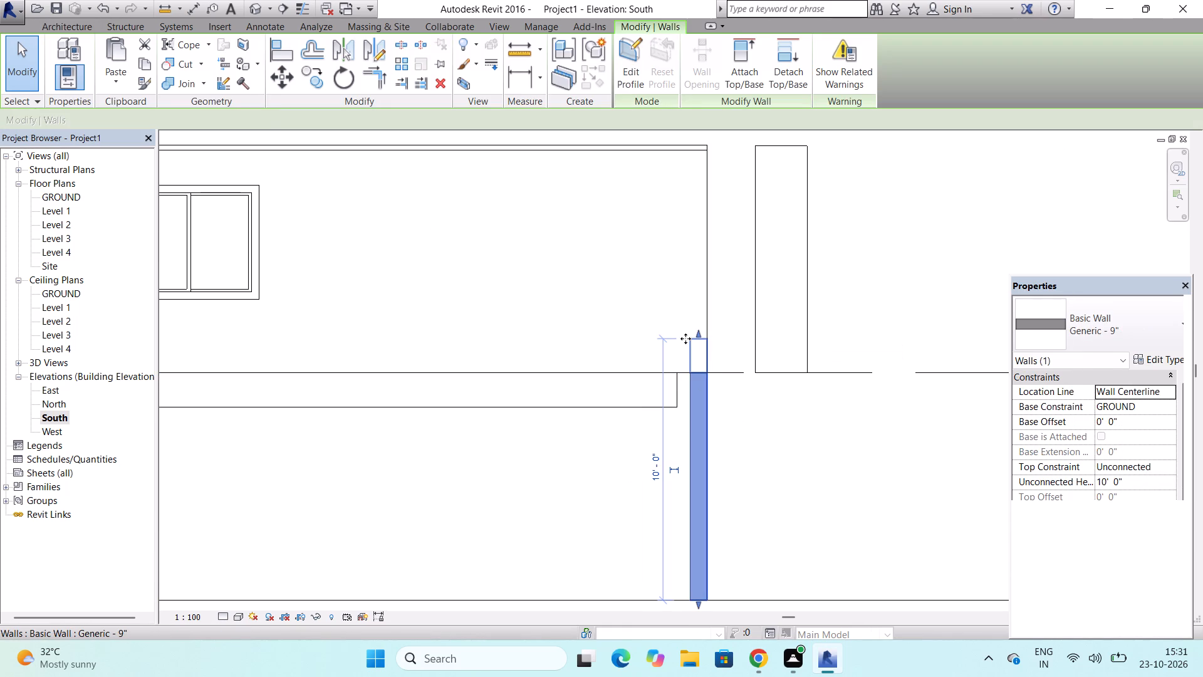
left_click_drag(699, 333, 699, 363)
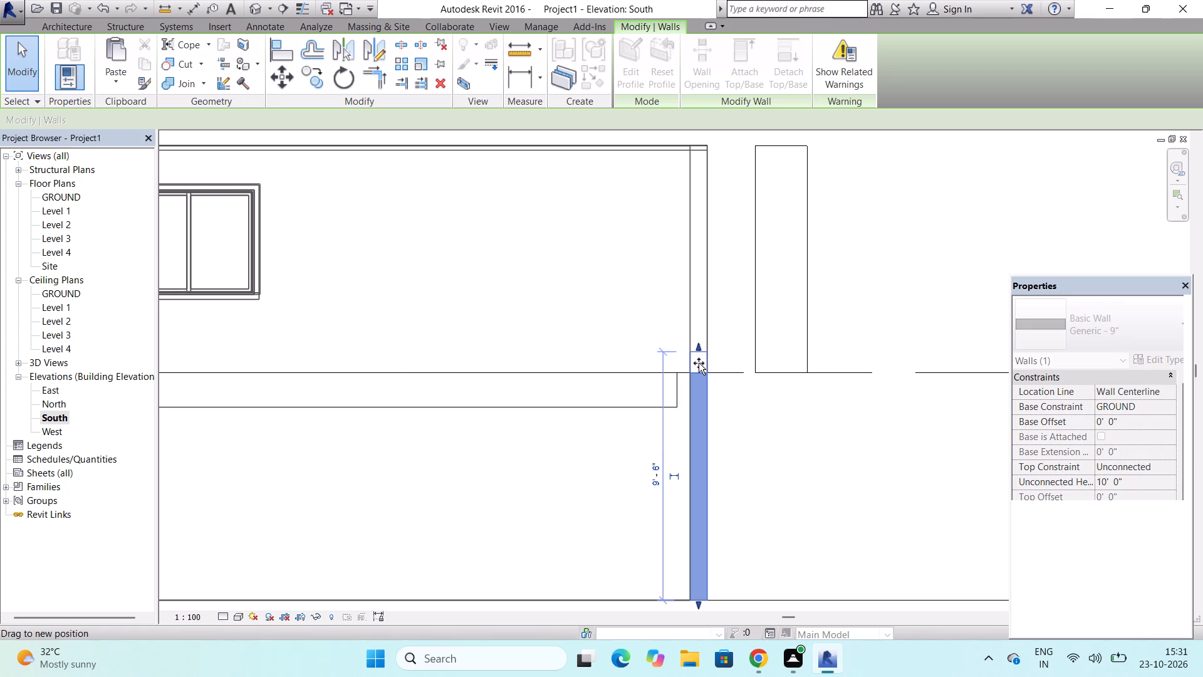
left_click_drag(699, 363, 699, 398)
left_click_drag(699, 398, 699, 404)
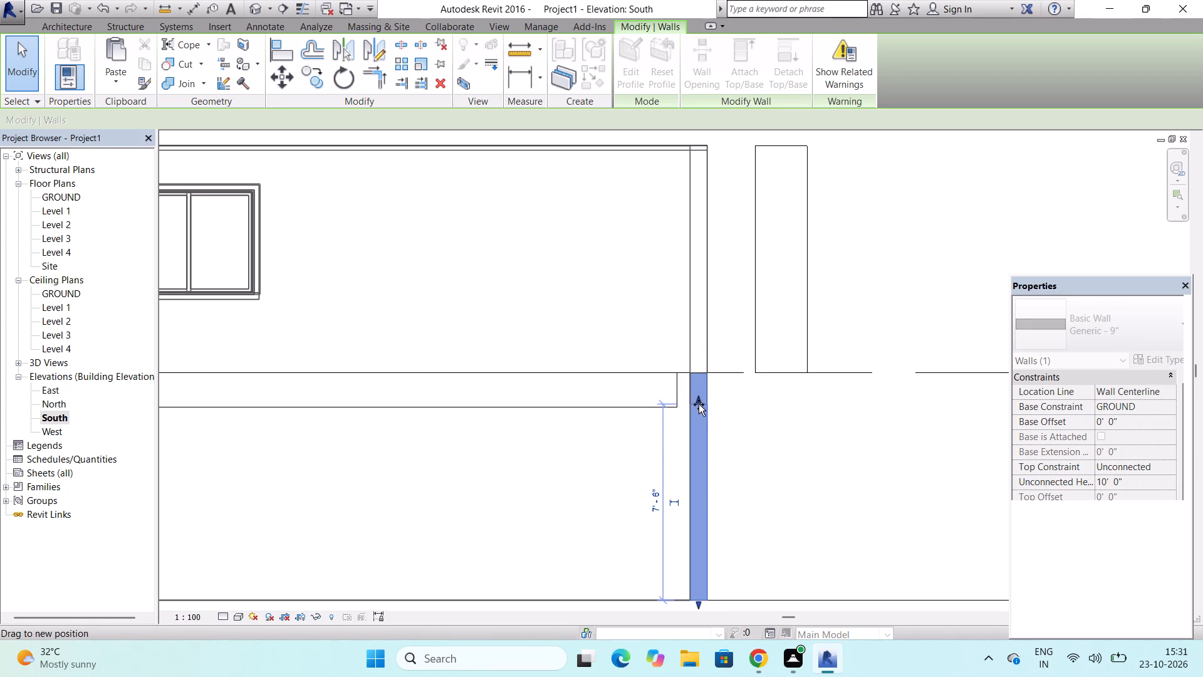
left_click_drag(699, 404, 699, 411)
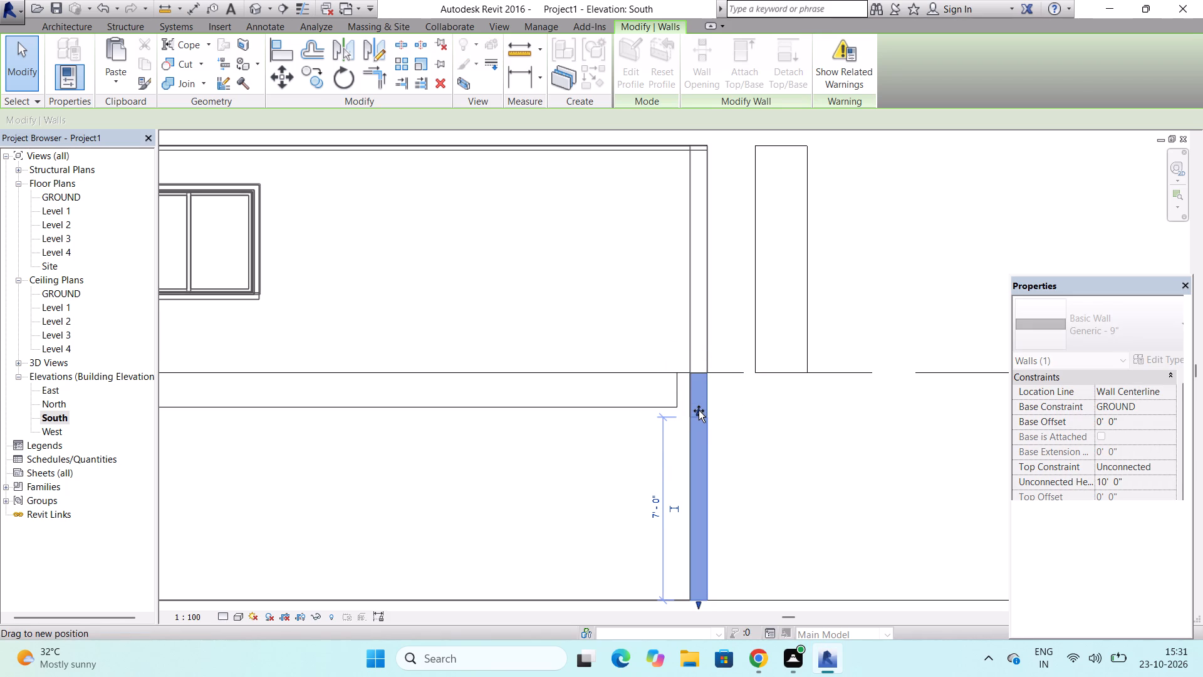
left_click_drag(699, 411, 700, 402)
left_click(700, 402)
key("Escape")
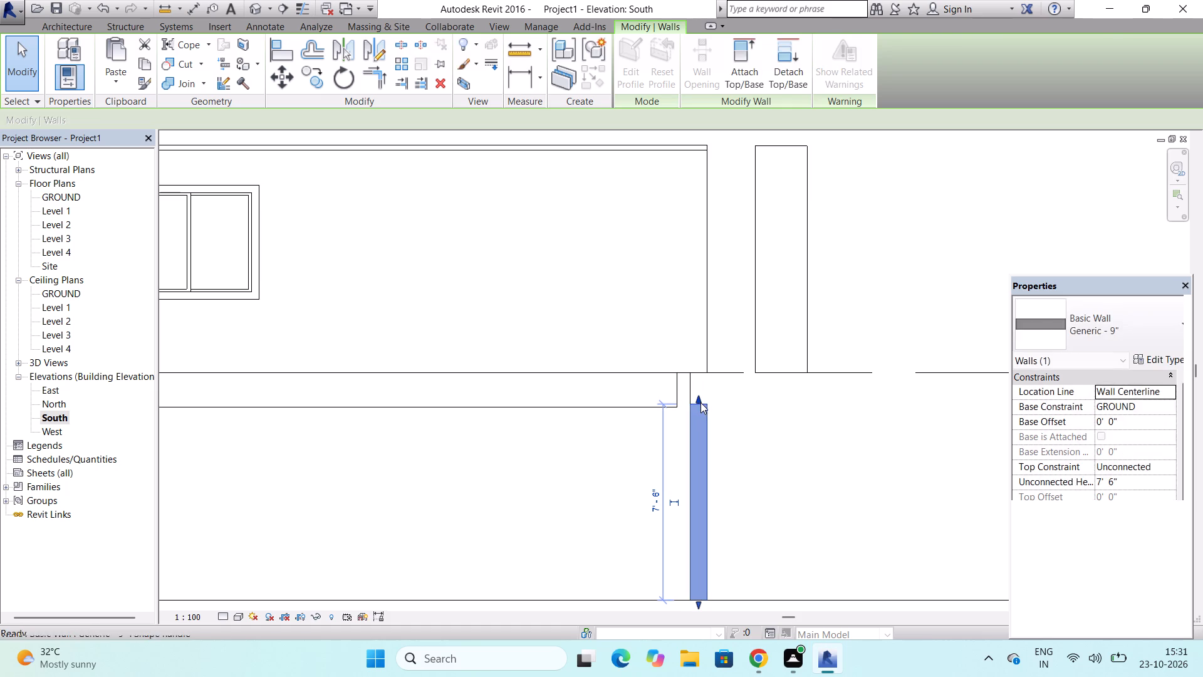
key("Escape")
key("Escape")
Examine the southeast corner in 3D from several angles, comparing the positions of the walls, Level 1 floor, ceiling and column.
scroll(762, 402, "down", 4)
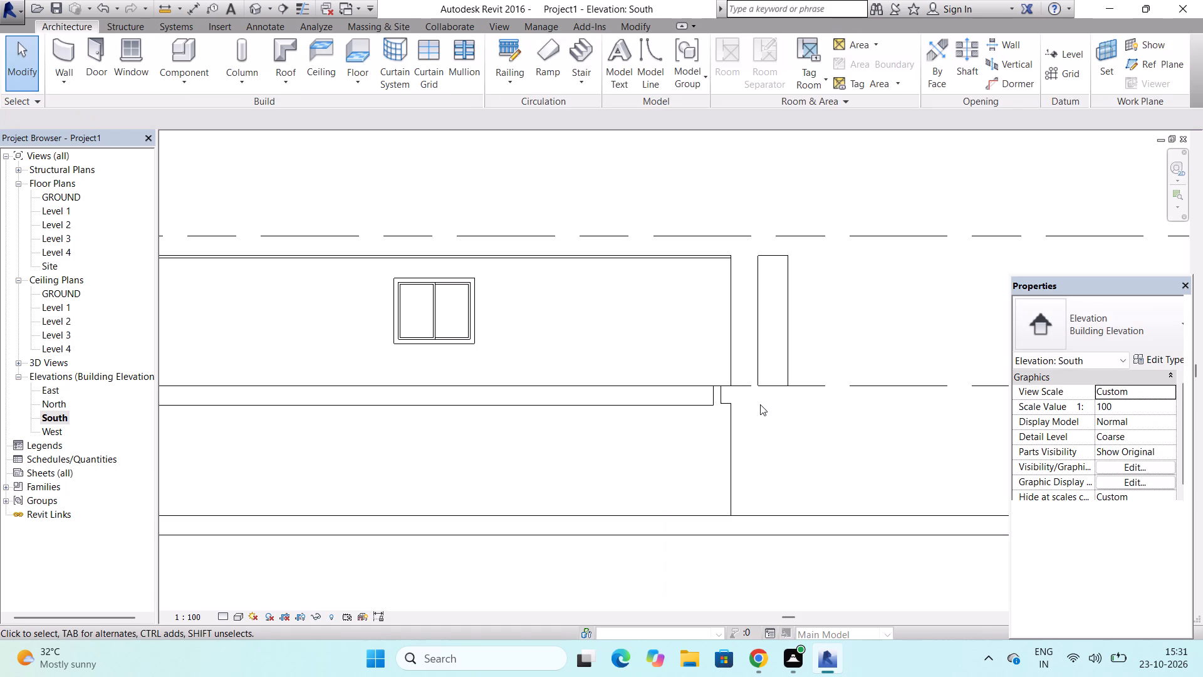
left_click(258, 13)
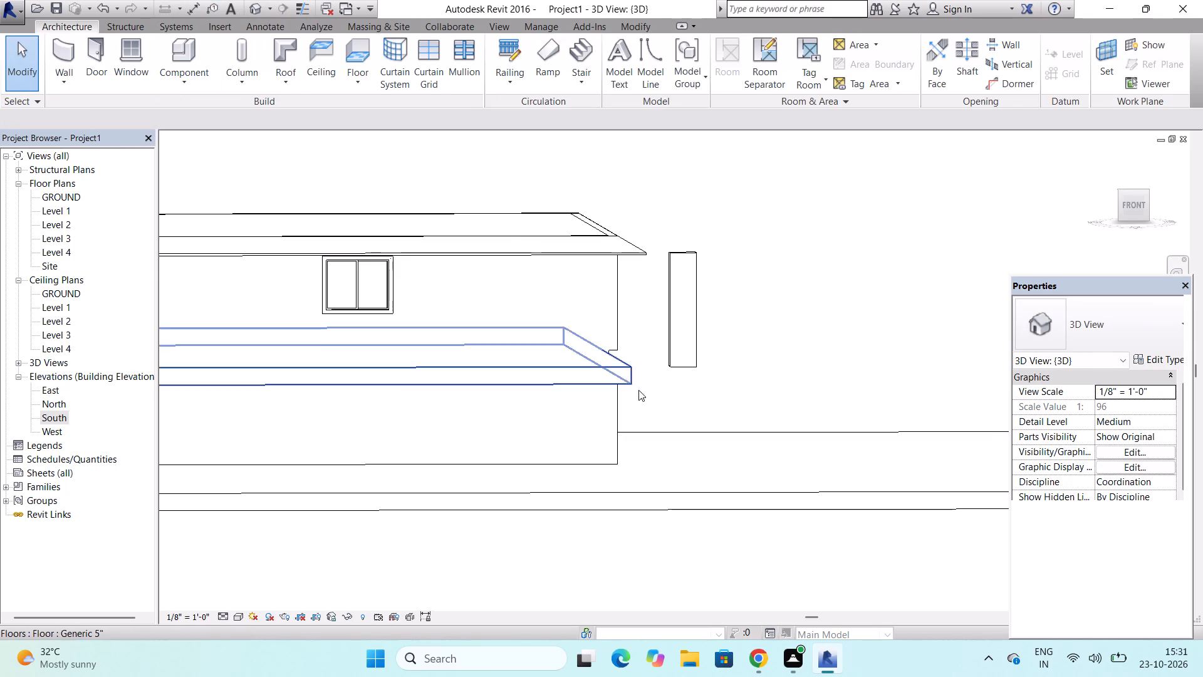
scroll(654, 375, "down", 4)
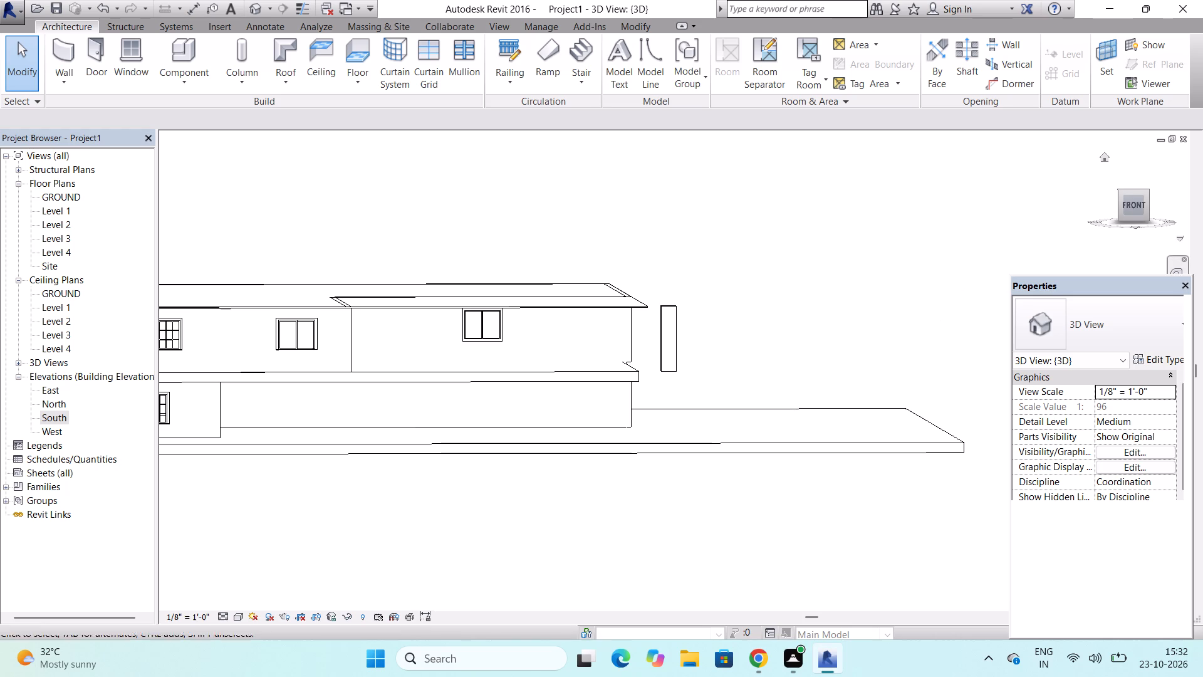
left_click_drag(1118, 191, 973, 206)
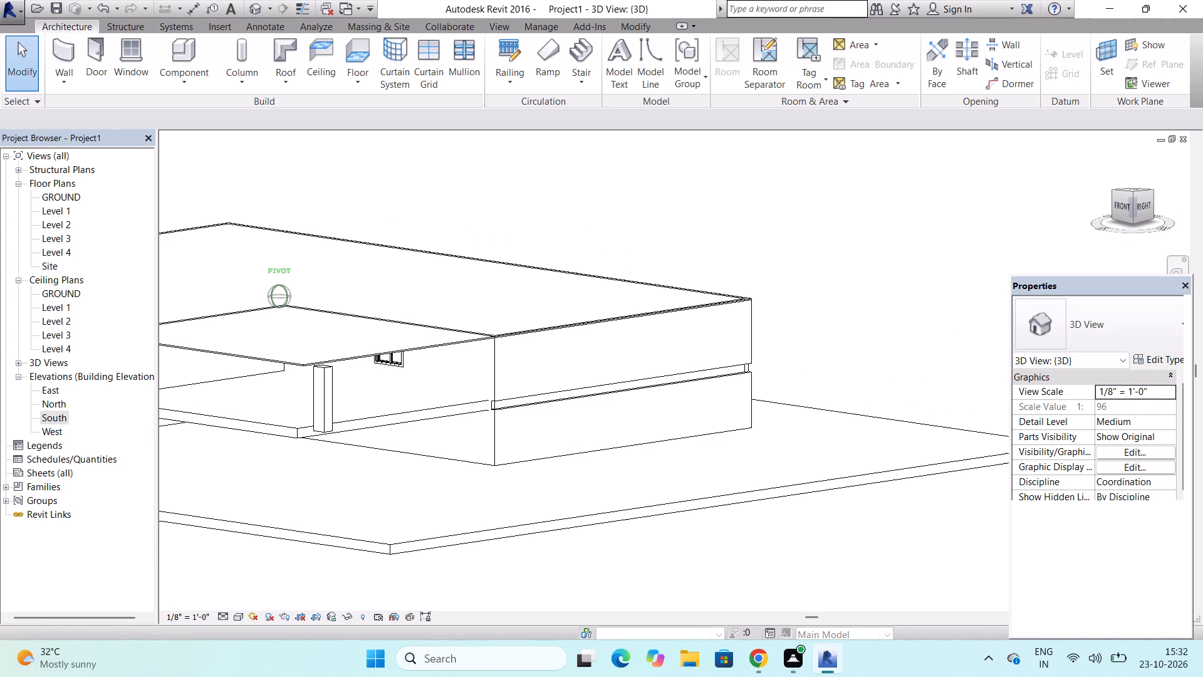
left_click_drag(973, 206, 1085, 211)
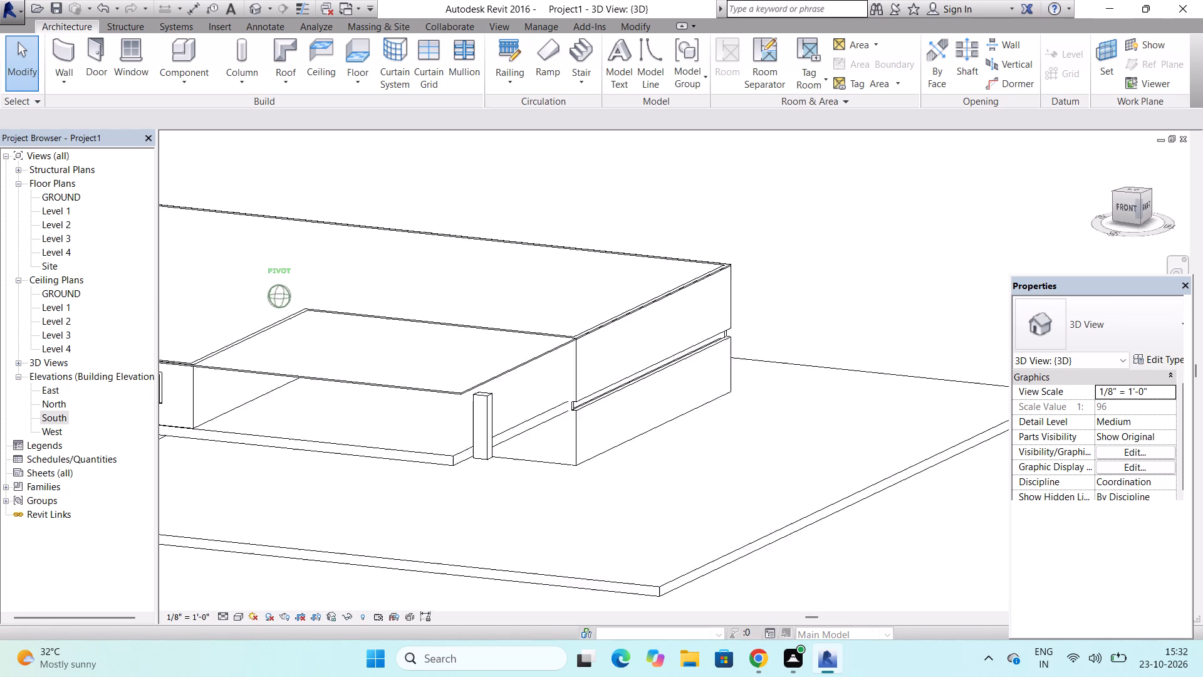
left_click_drag(1085, 211, 1131, 218)
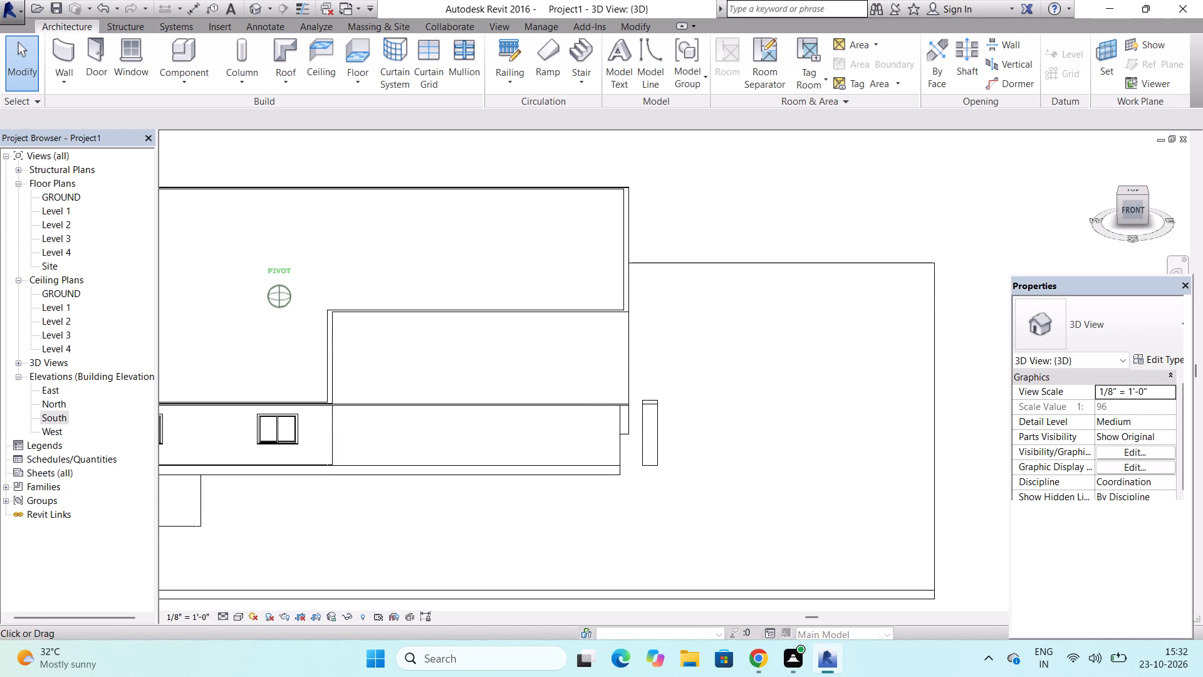
scroll(643, 332, "up", 2)
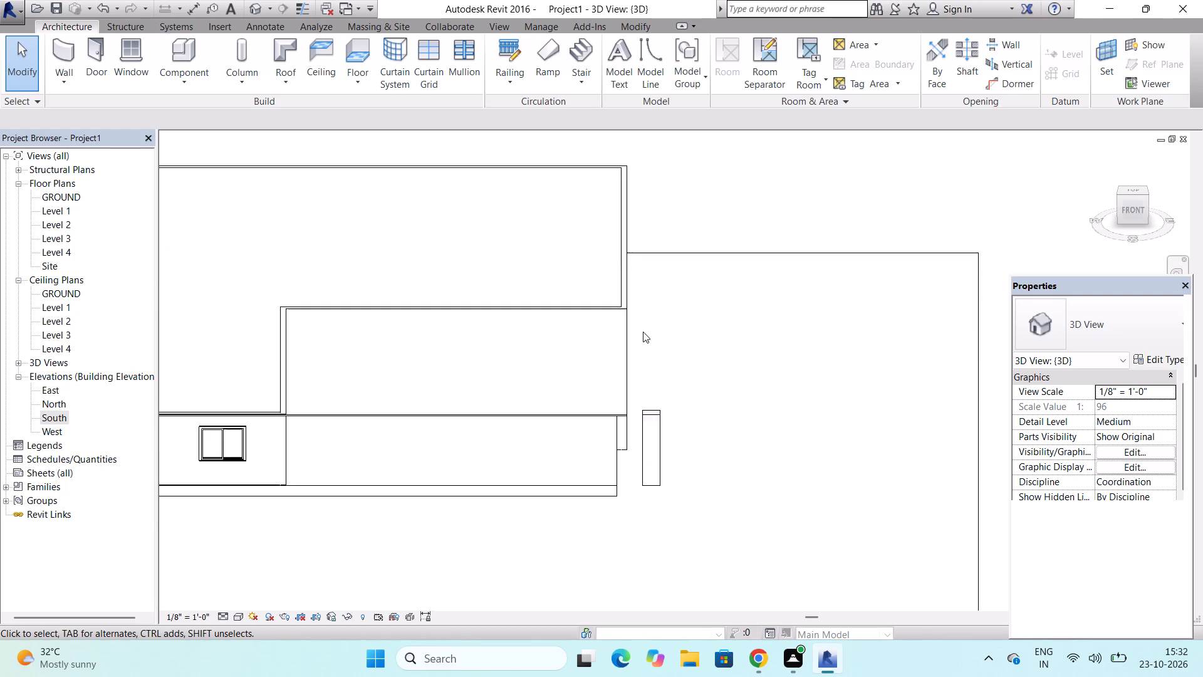
scroll(643, 332, "up", 3)
scroll(642, 333, "down", 4)
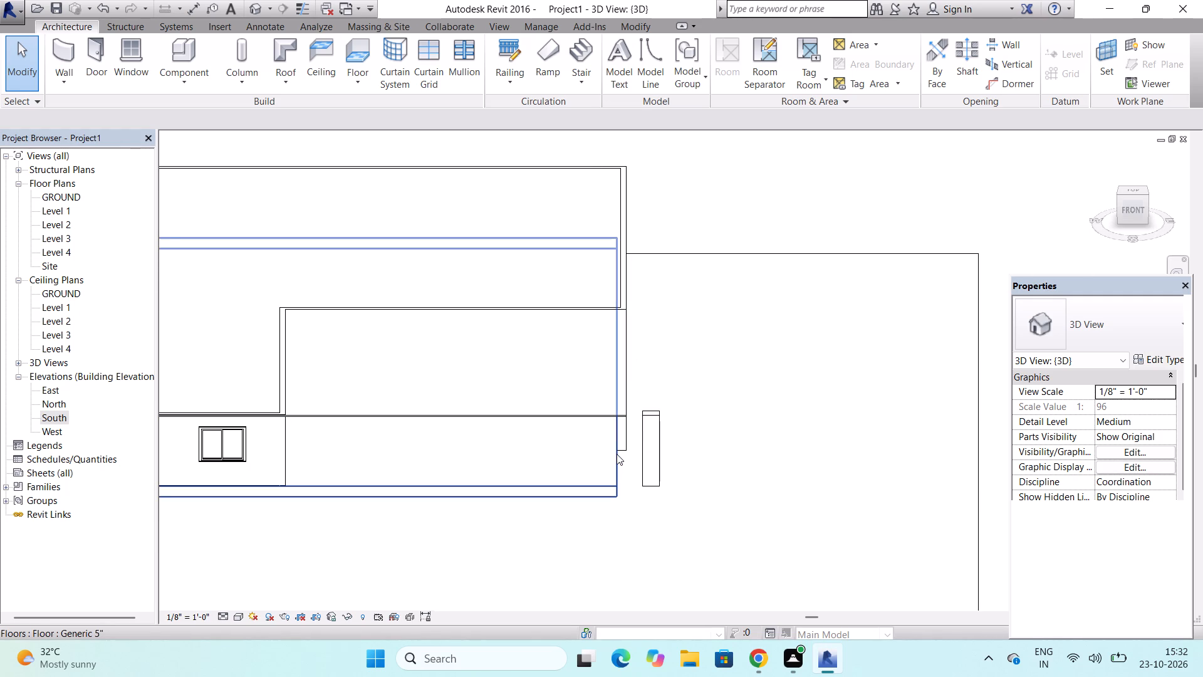
Edit the Level 1 floor's boundary, moving its east edge about 4' 0" beyond the east wall toward the column's outer face.
left_click(617, 454)
double_click(617, 454)
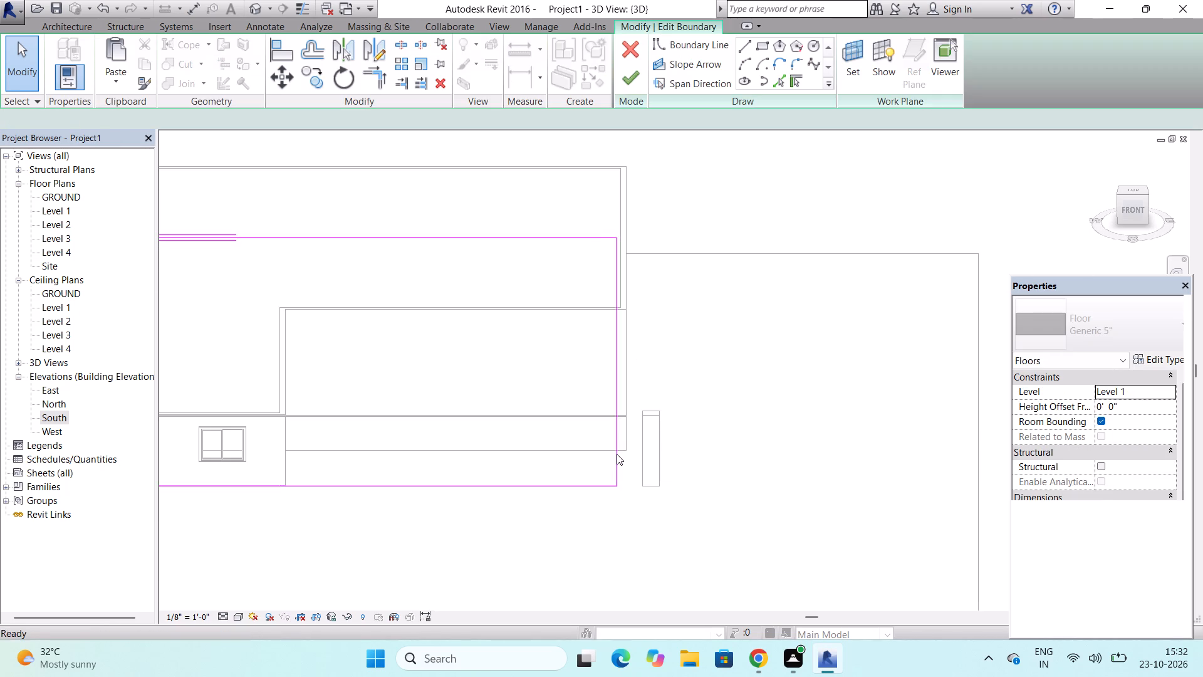
left_click_drag(617, 380, 625, 379)
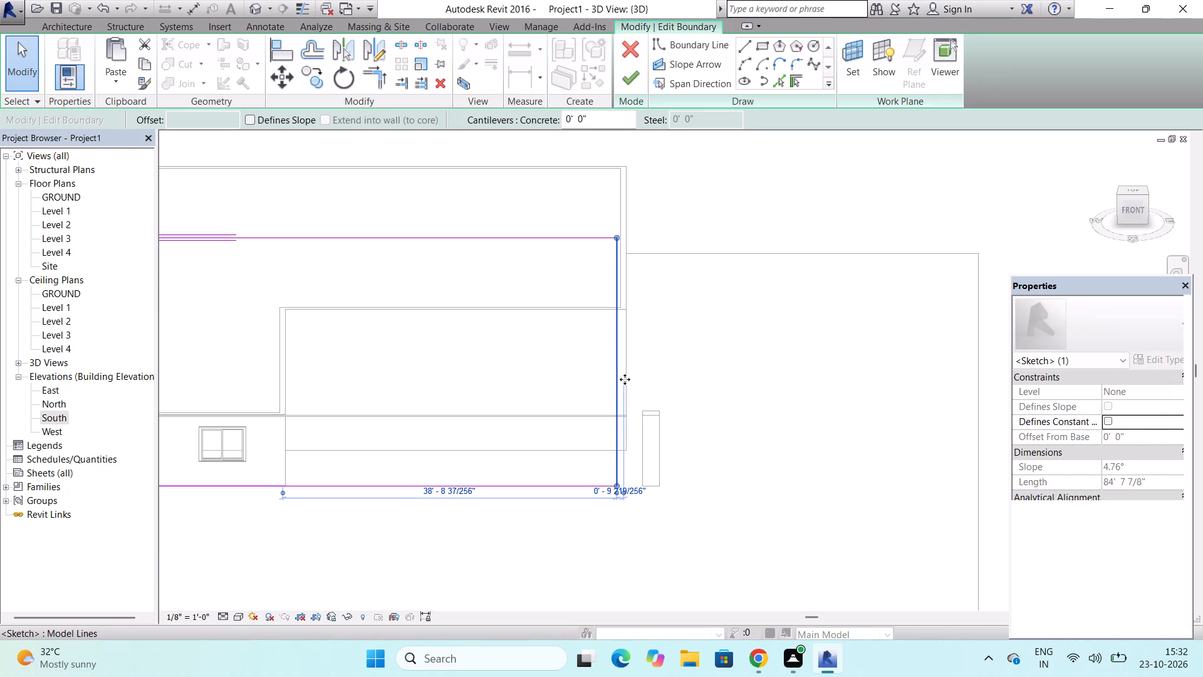
left_click_drag(625, 379, 652, 377)
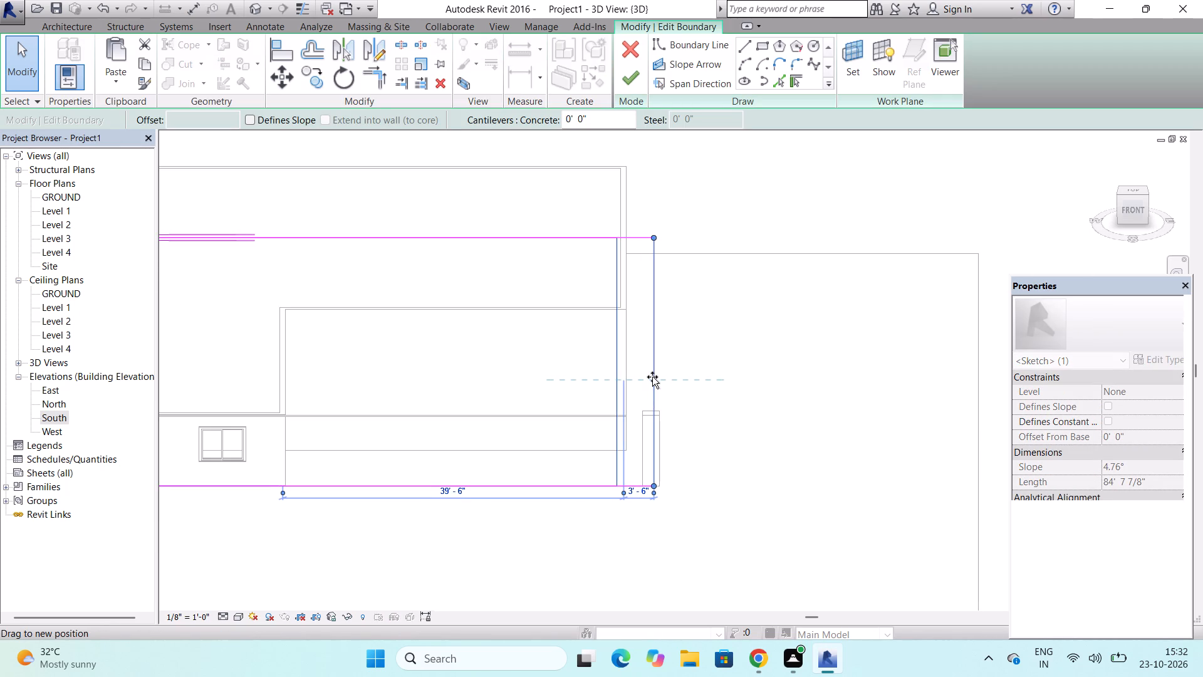
left_click_drag(652, 377, 659, 377)
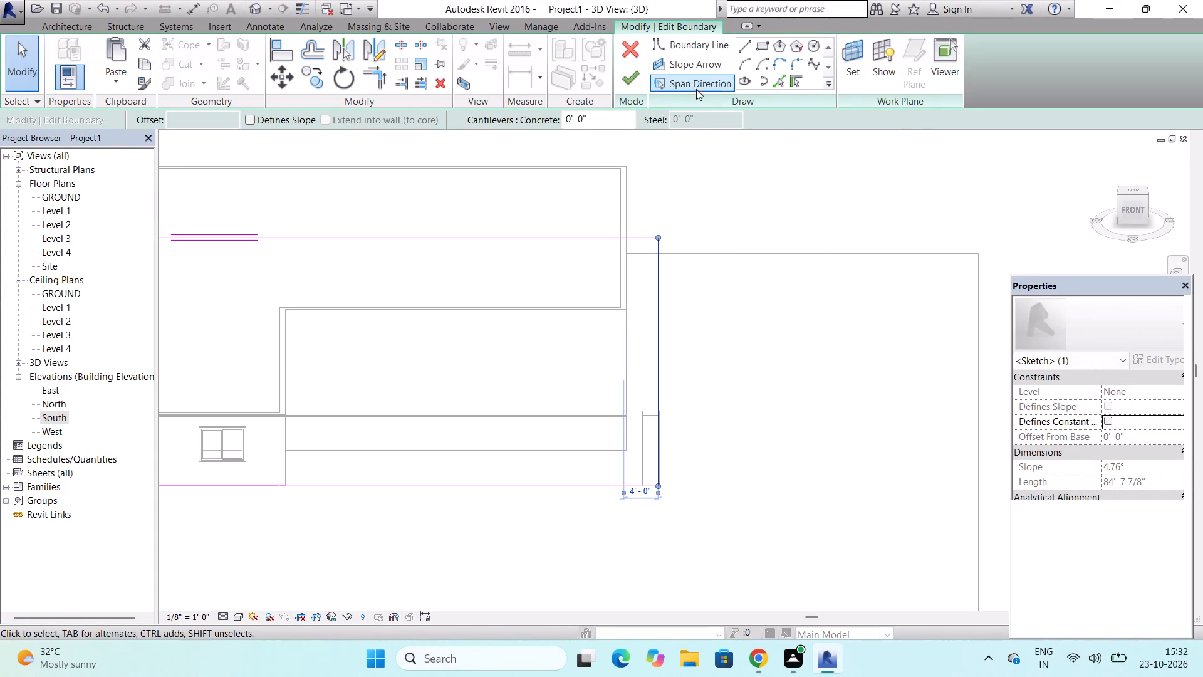
left_click(632, 81)
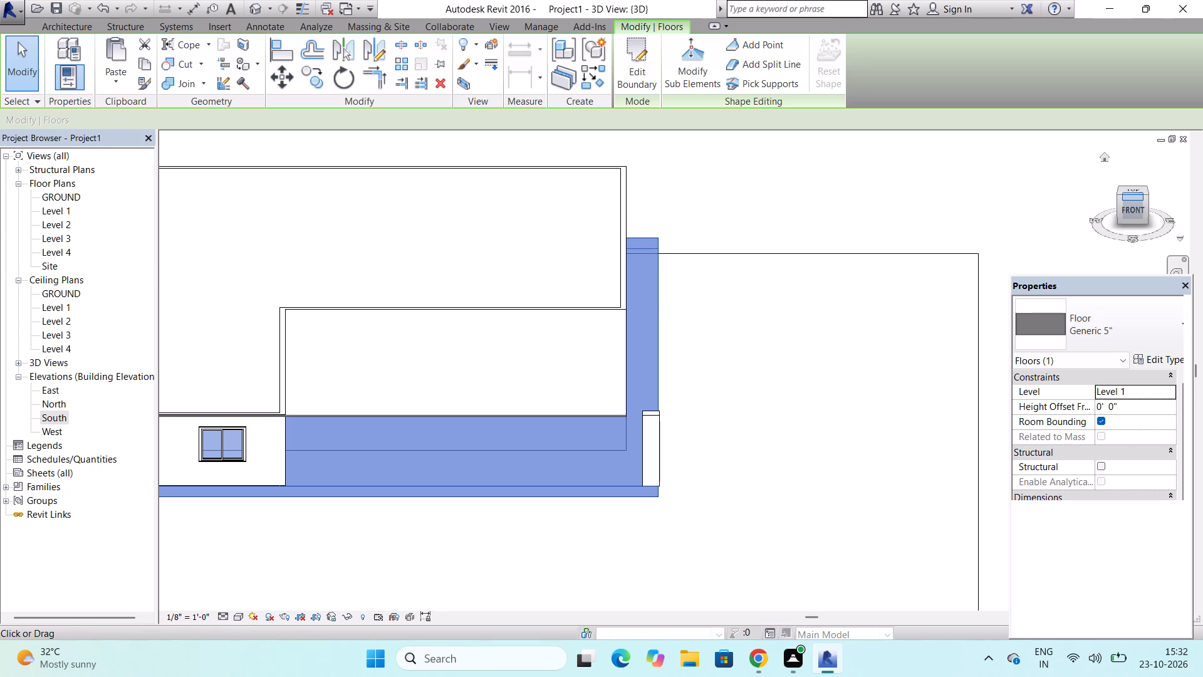
Reopen the Level 1 floor's boundary, try to extend its southeast end to the column's outer face, and dismiss the interrupting pop-ups.
left_click_drag(1120, 194, 1122, 152)
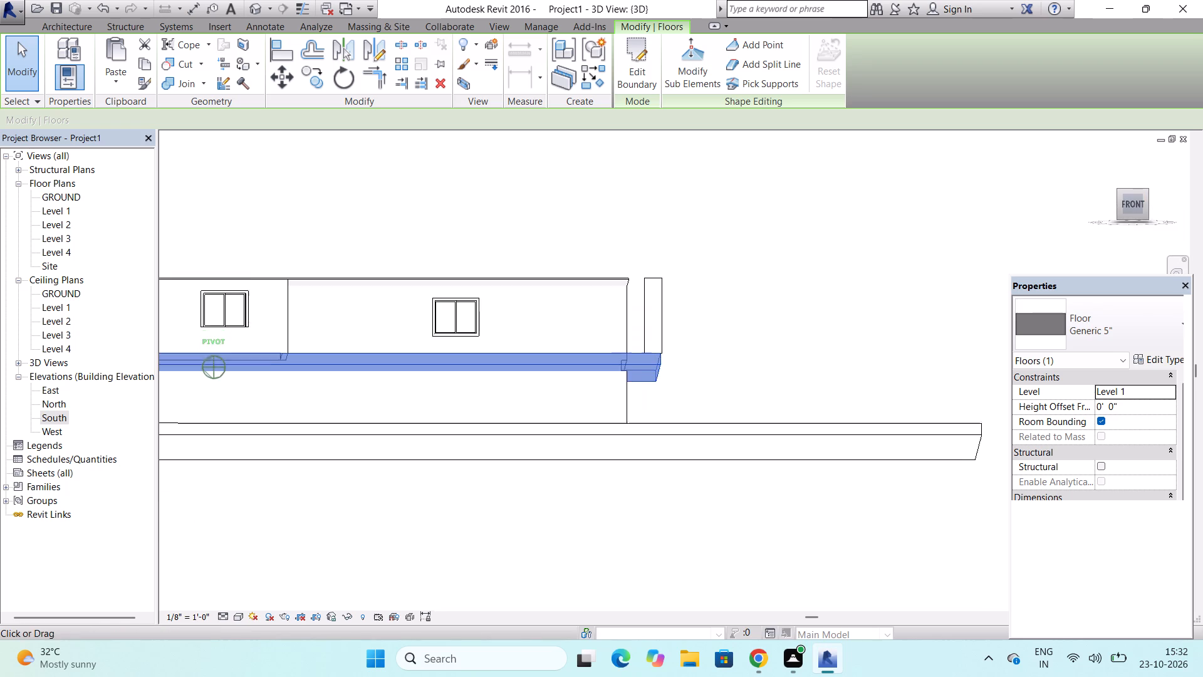
left_click_drag(1122, 152, 1003, 184)
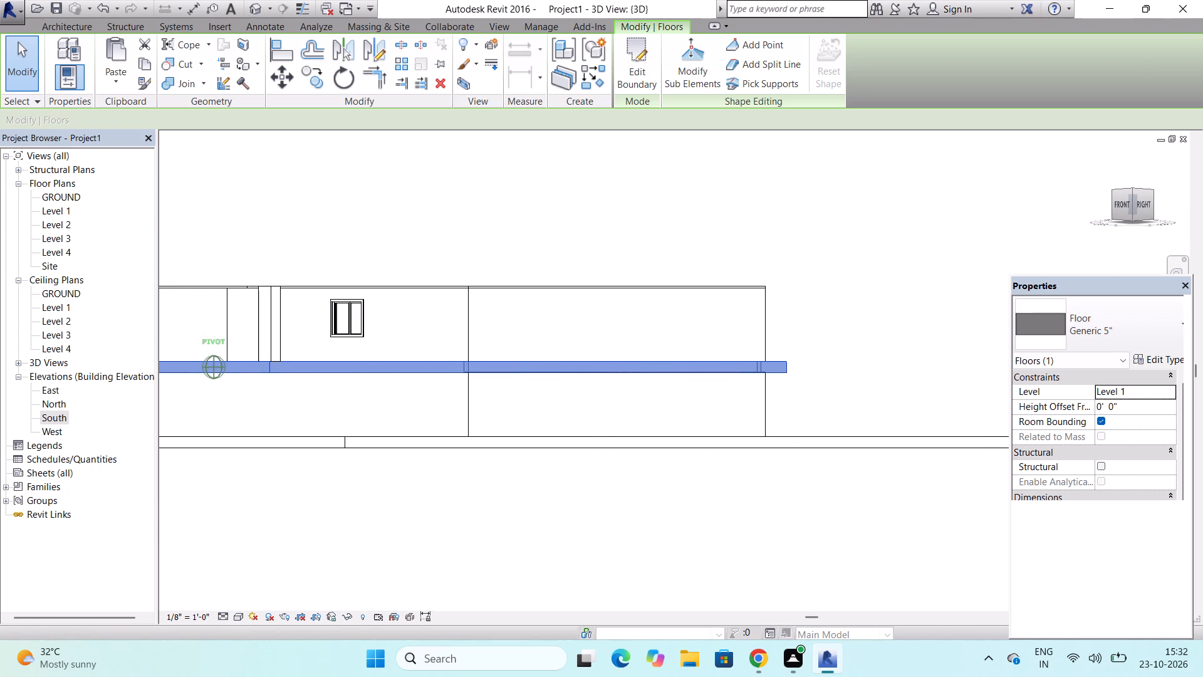
left_click_drag(1003, 184, 1135, 192)
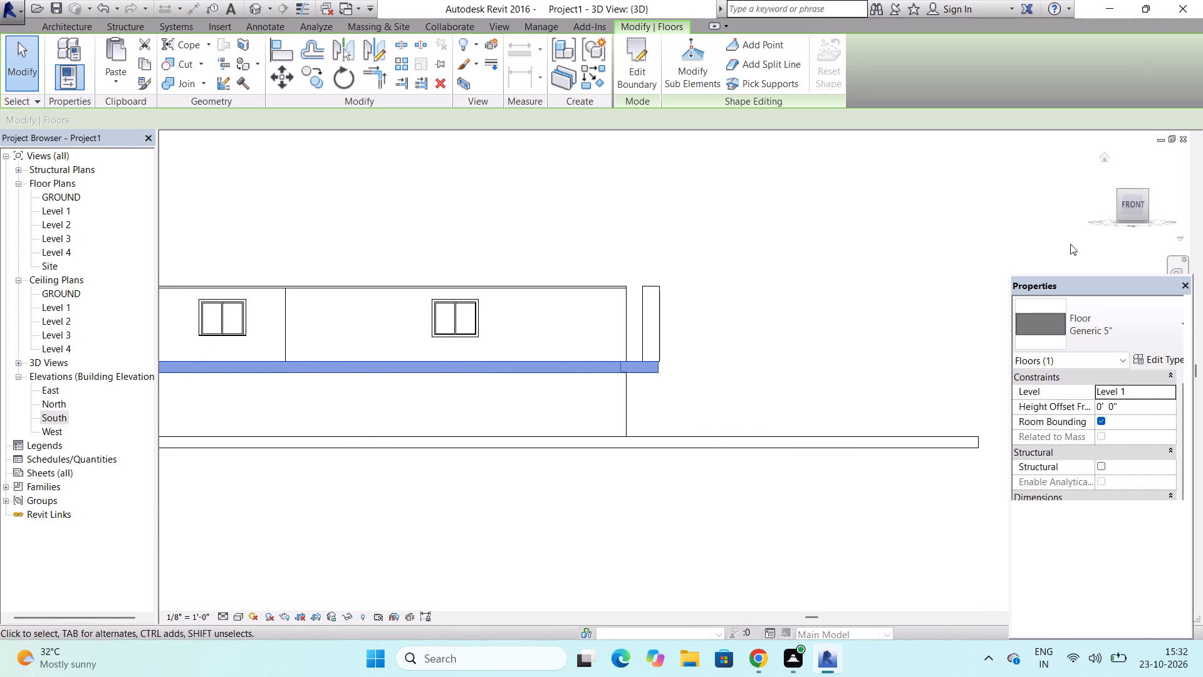
scroll(652, 375, "up", 14)
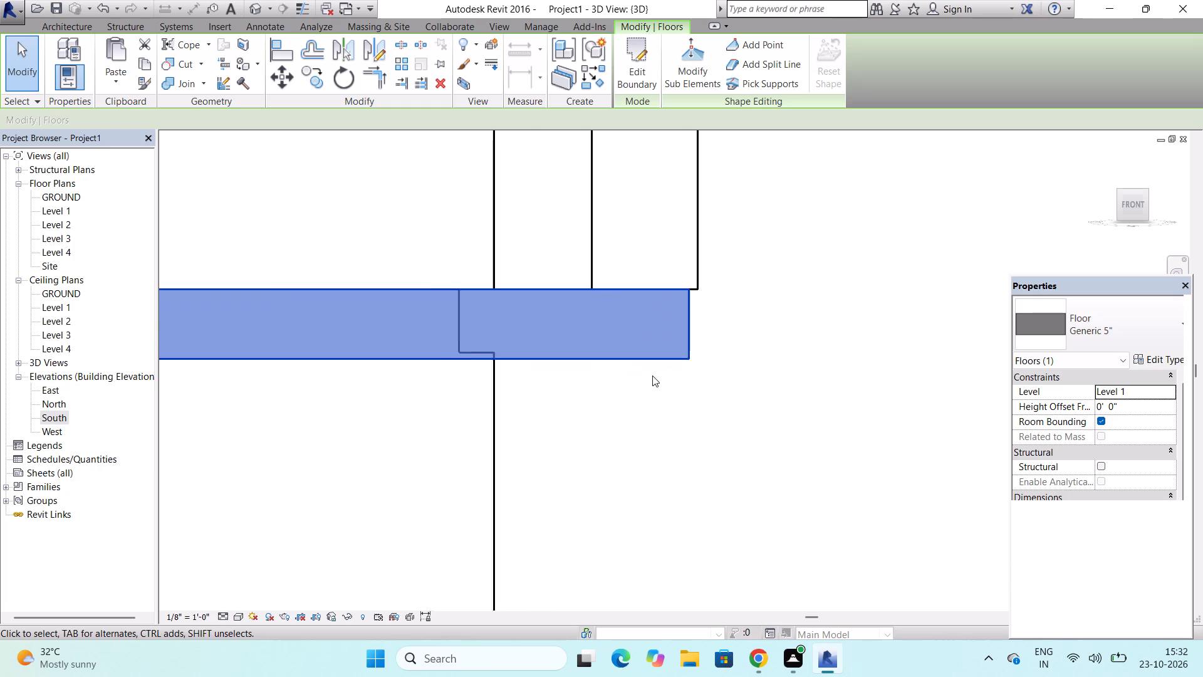
double_click(688, 334)
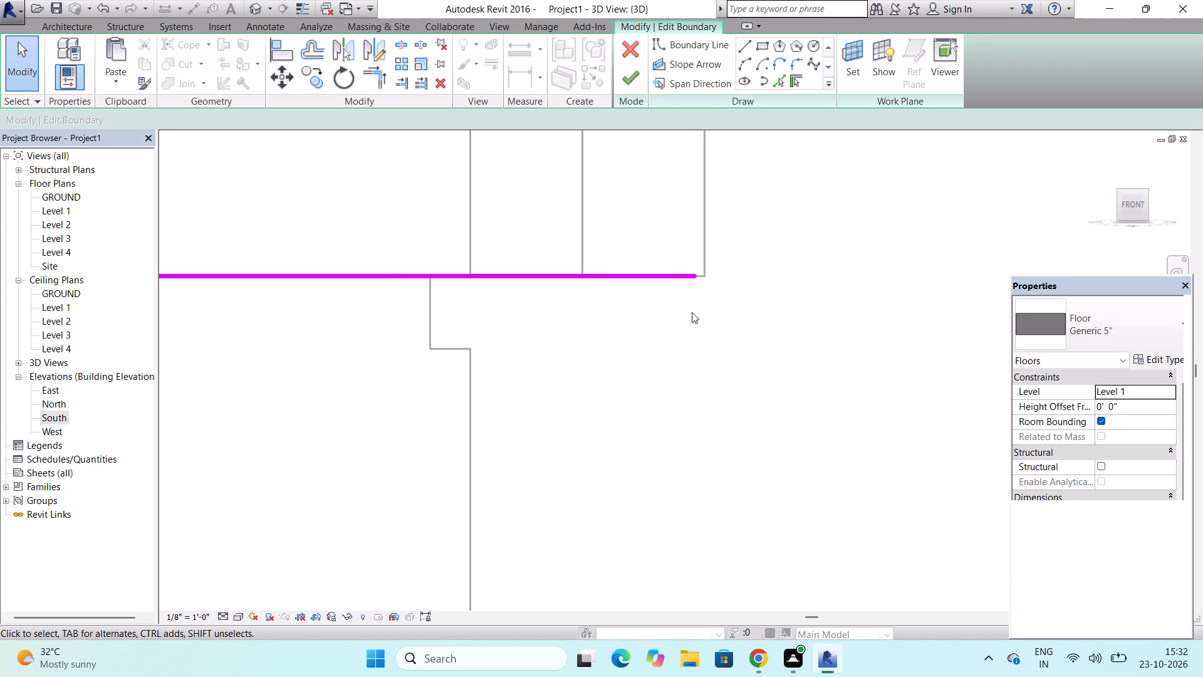
scroll(691, 287, "up", 3)
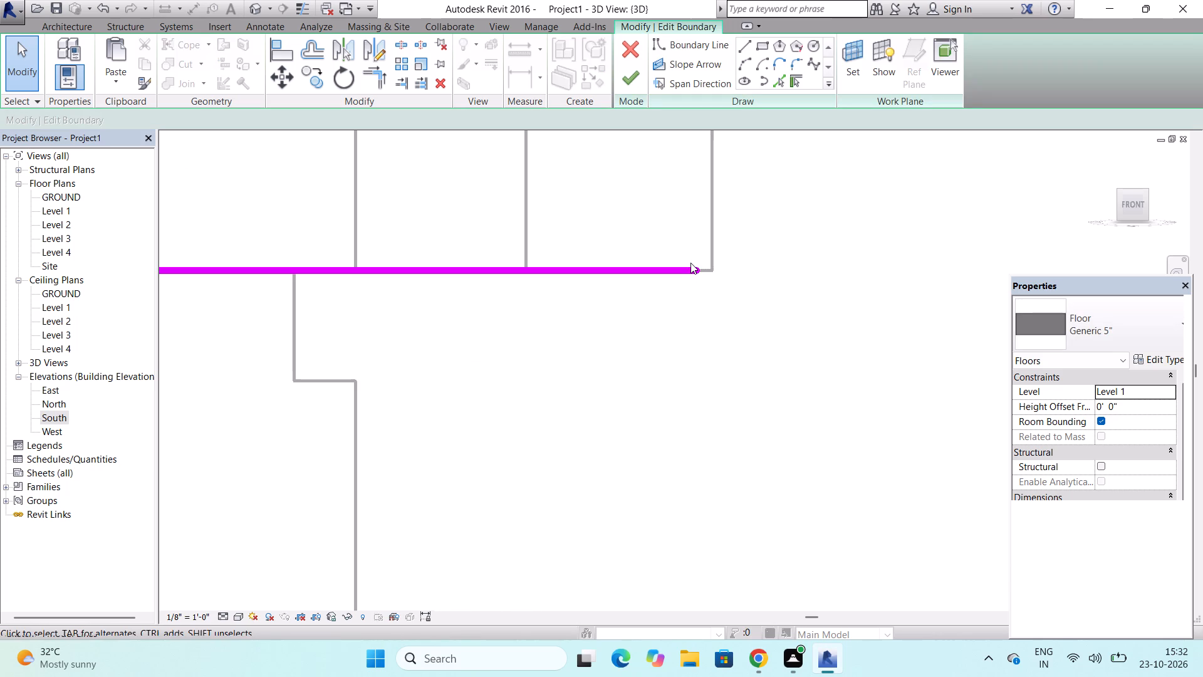
left_click_drag(692, 268, 716, 270)
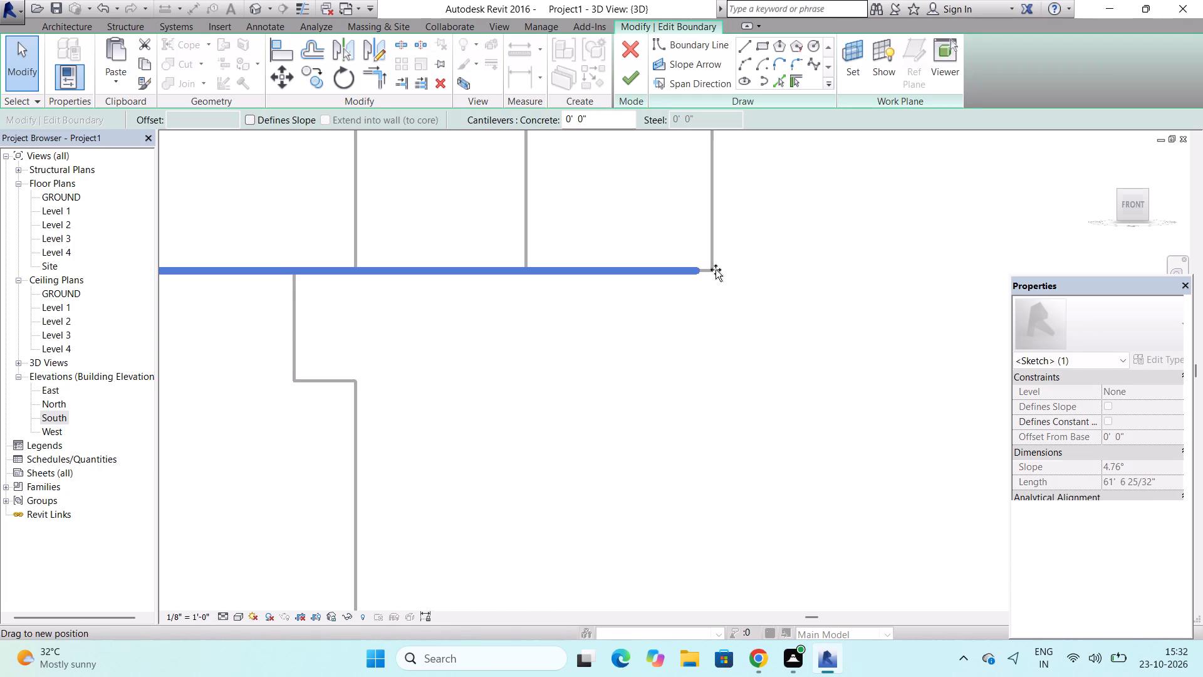
left_click_drag(716, 270, 759, 274)
left_click_drag(699, 270, 711, 270)
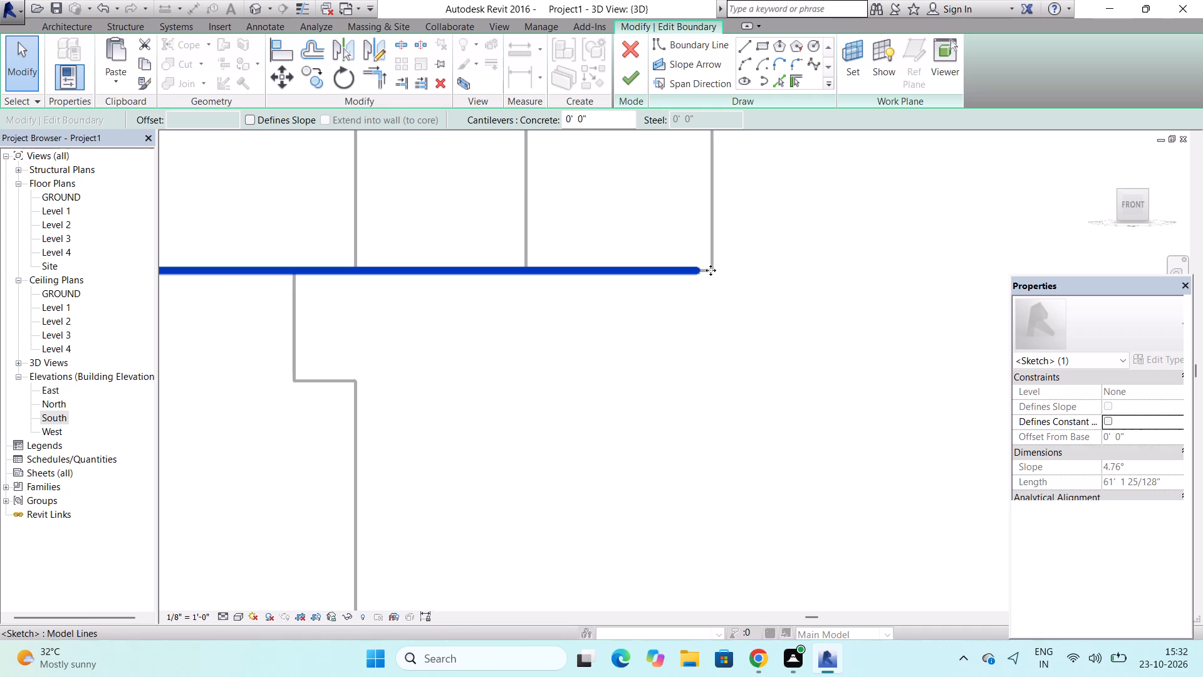
left_click_drag(711, 270, 722, 273)
left_click_drag(685, 275, 724, 273)
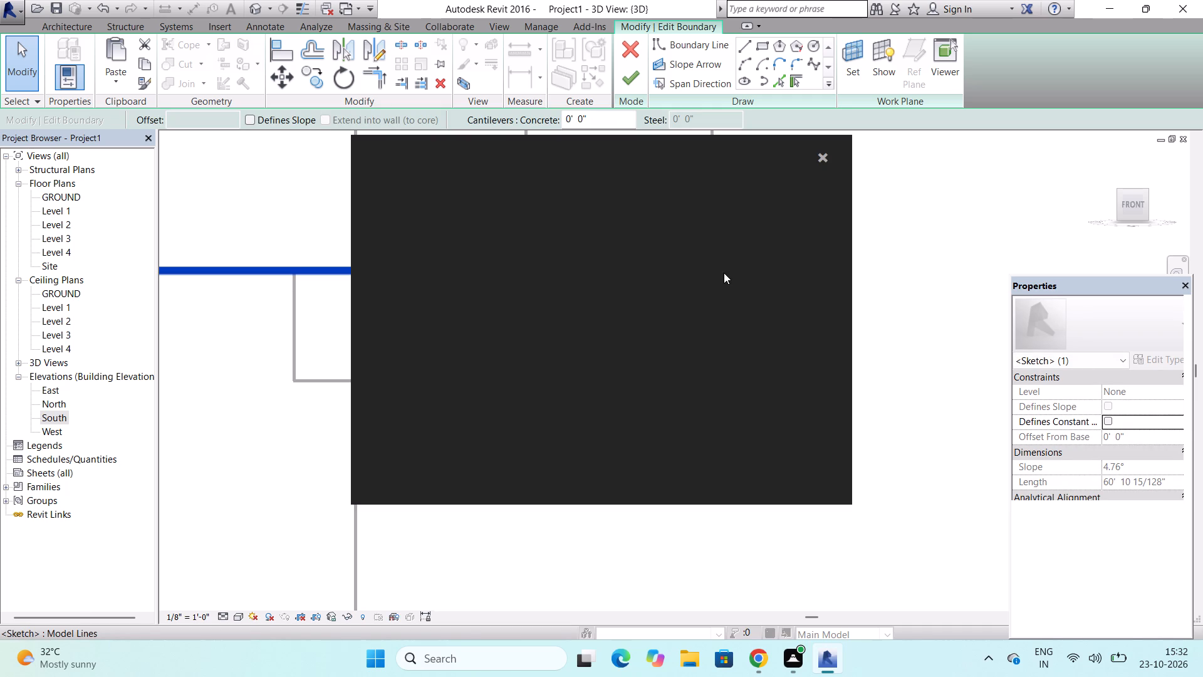
left_click(828, 159)
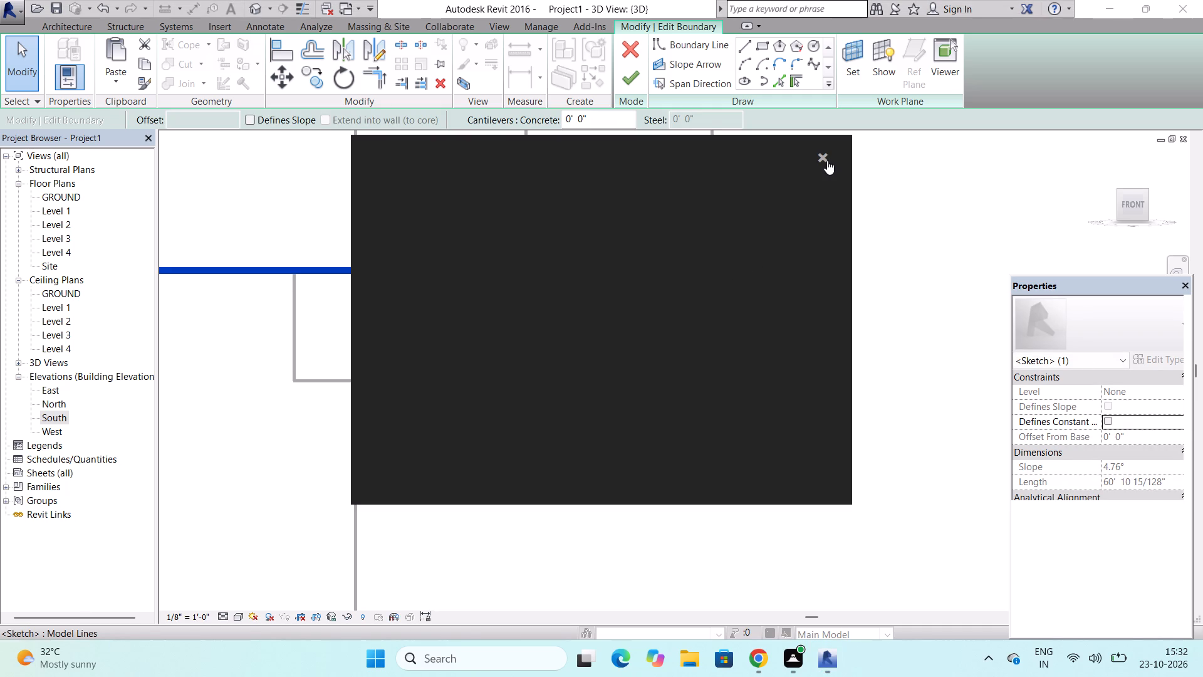
Move the Level 1 floor's east boundary edge to the column's outer southeast corner and finish the boundary.
scroll(793, 302, "down", 4)
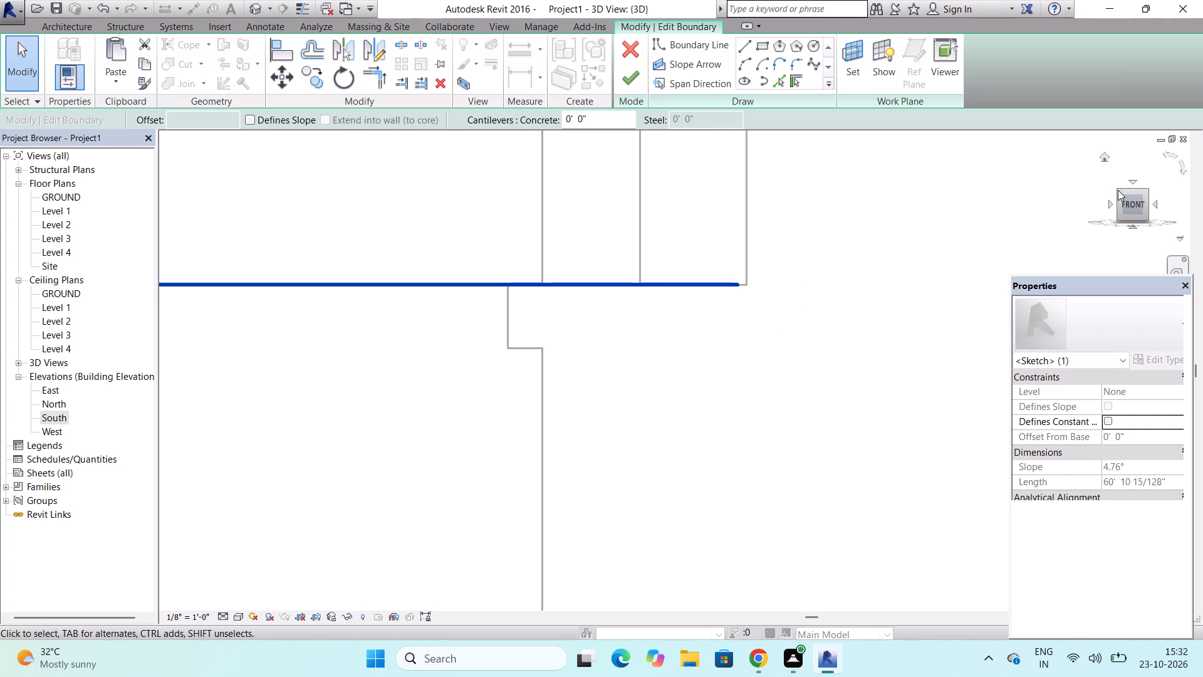
left_click_drag(1118, 190, 1105, 244)
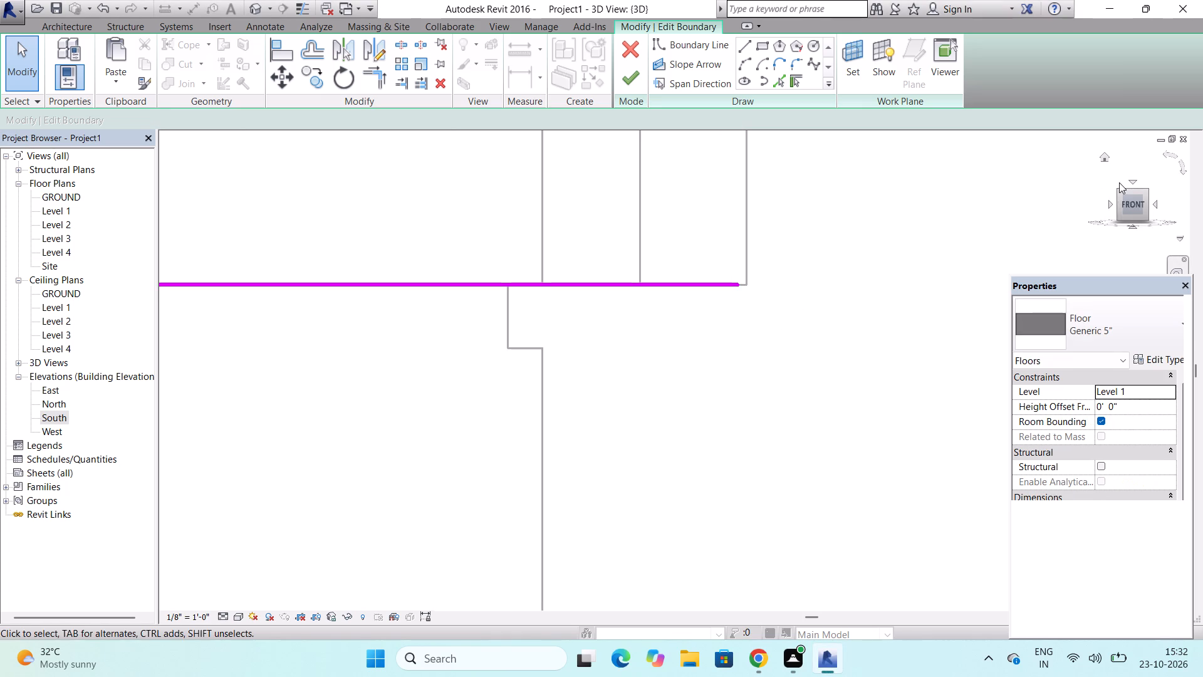
left_click_drag(1118, 189, 1100, 248)
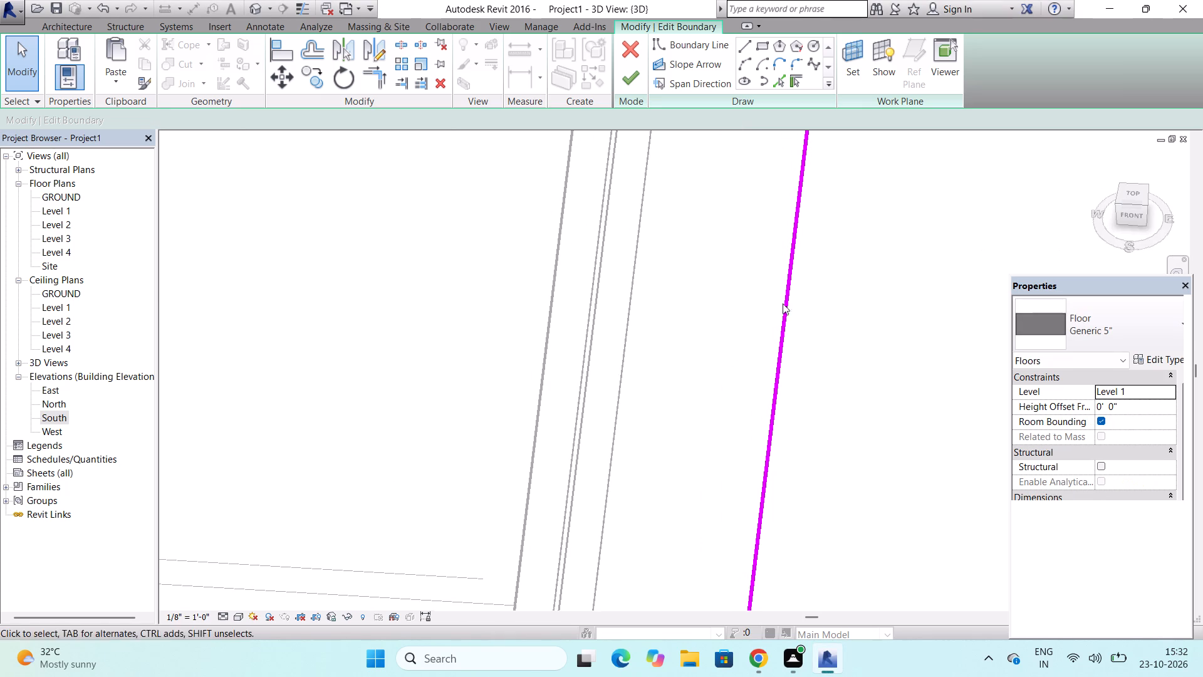
scroll(763, 325, "down", 18)
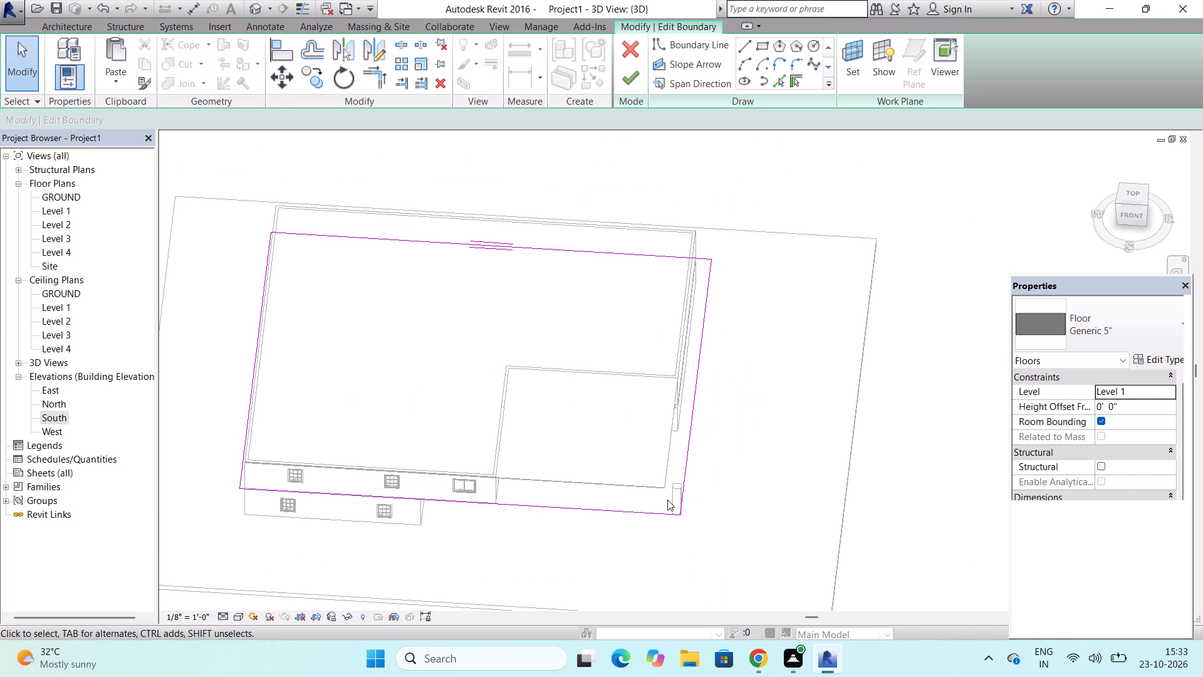
scroll(670, 501, "up", 15)
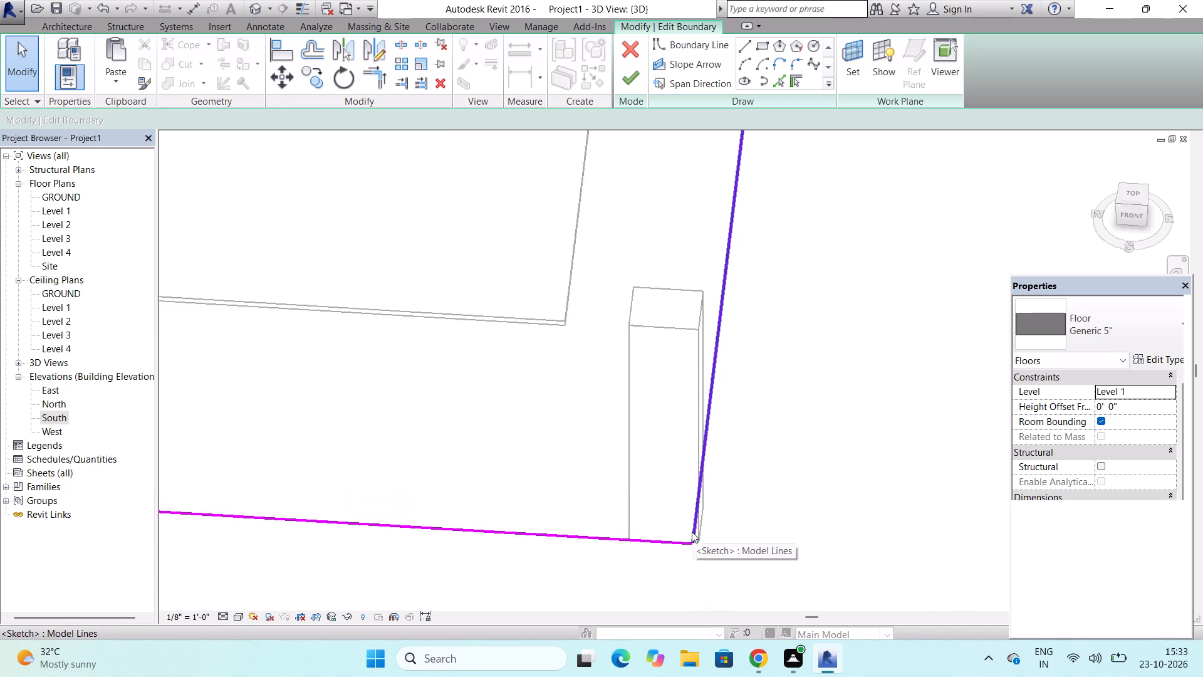
scroll(692, 532, "up", 5)
left_click_drag(694, 541, 720, 540)
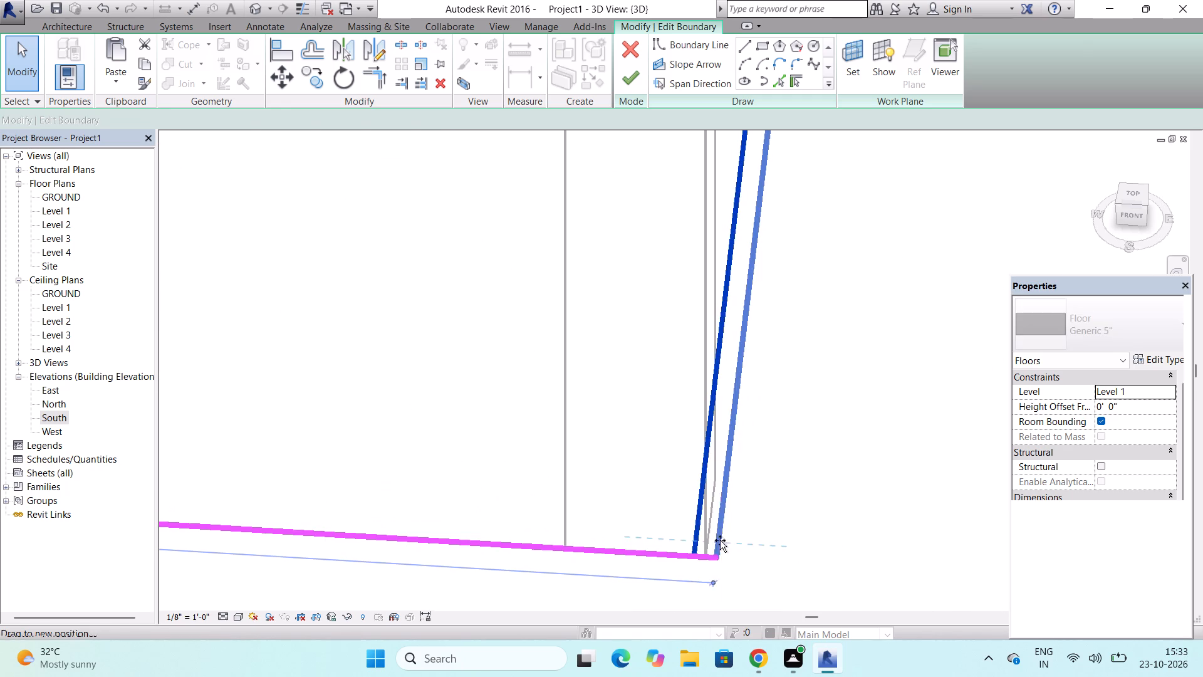
left_click_drag(720, 540, 700, 549)
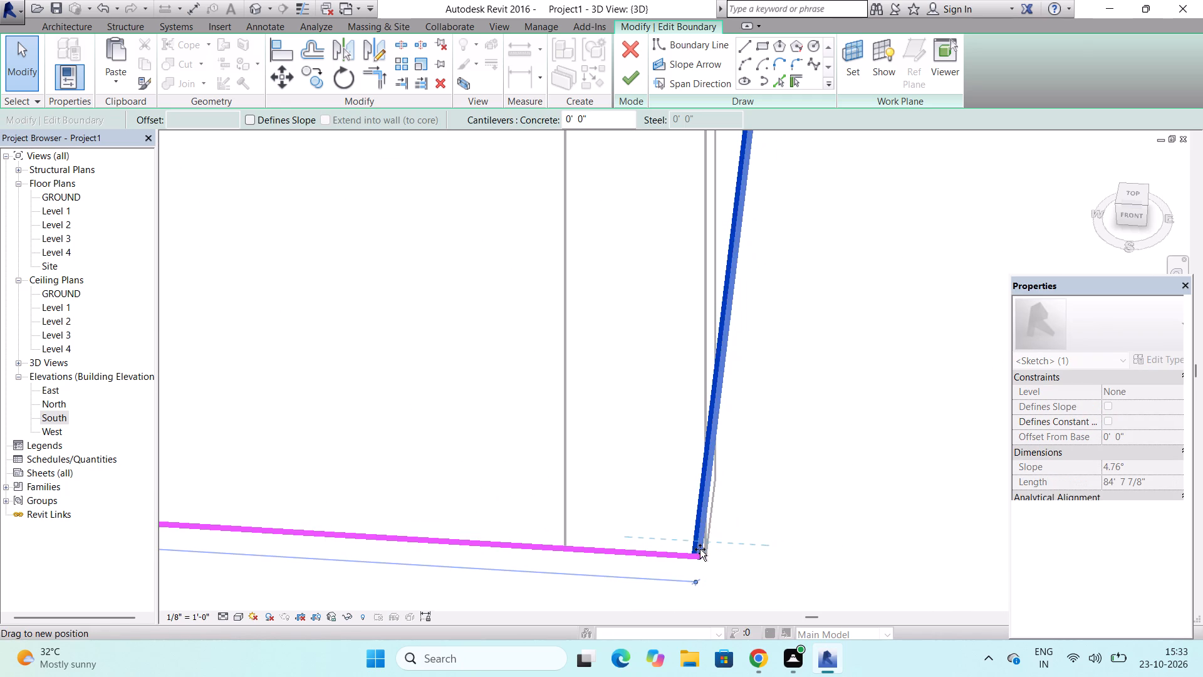
left_click_drag(700, 549, 709, 549)
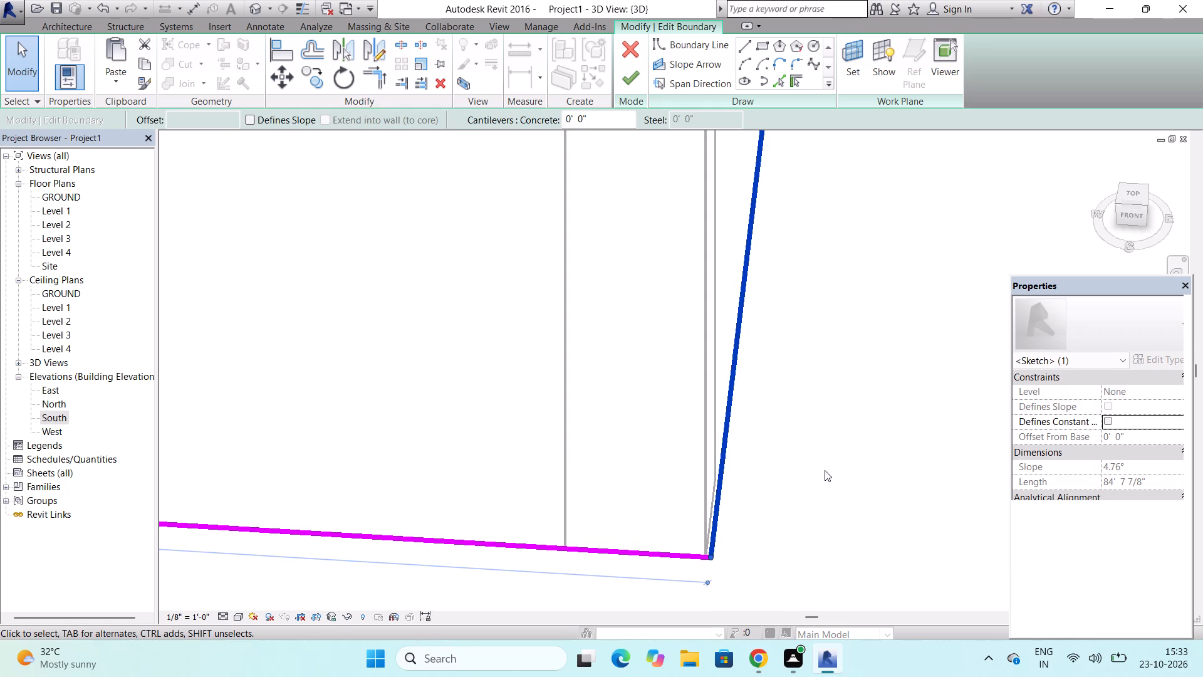
scroll(702, 567, "up", 9)
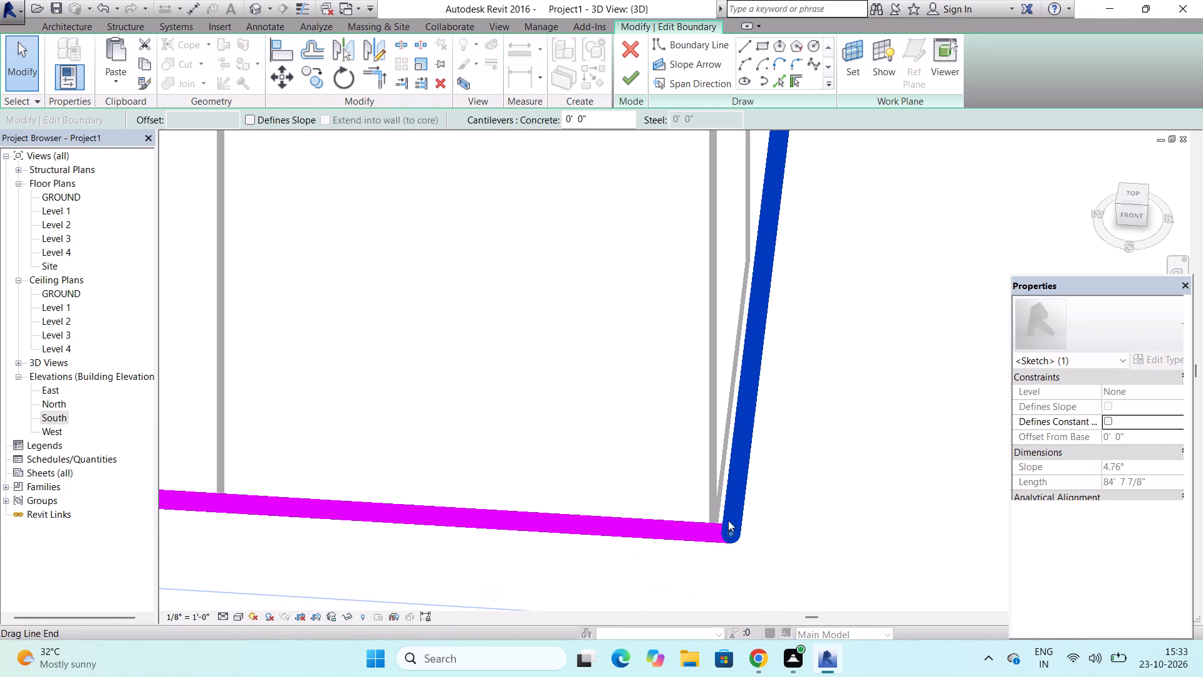
left_click_drag(731, 513, 711, 517)
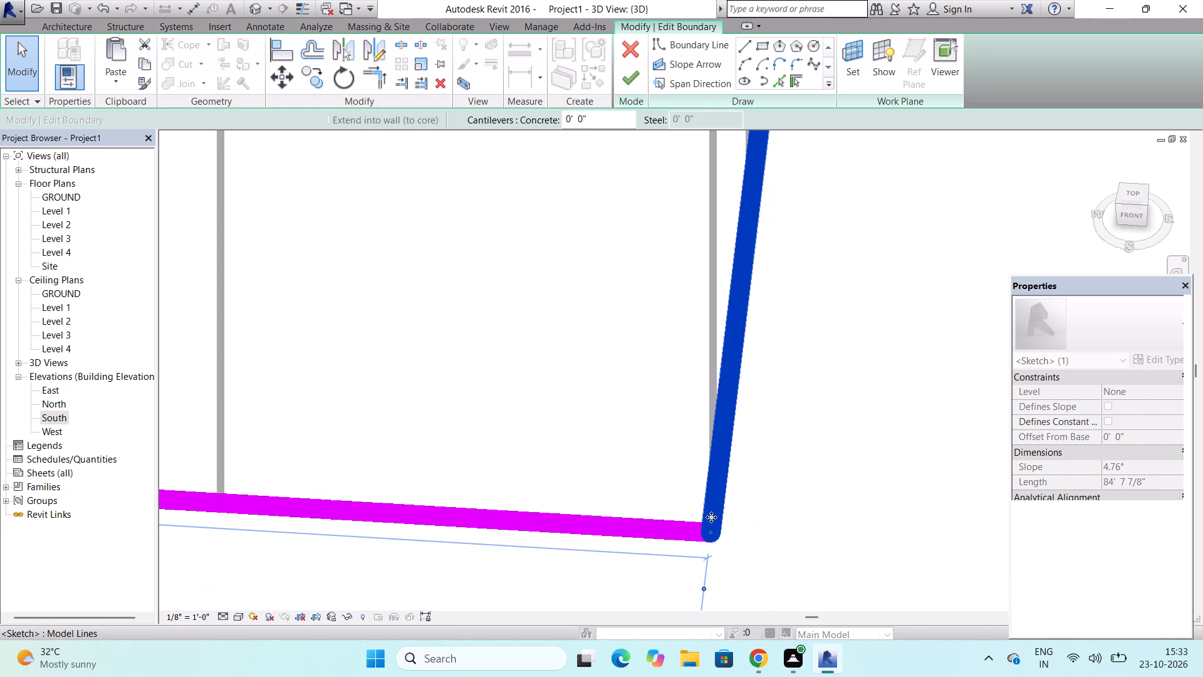
scroll(778, 494, "down", 20)
scroll(778, 494, "down", 2)
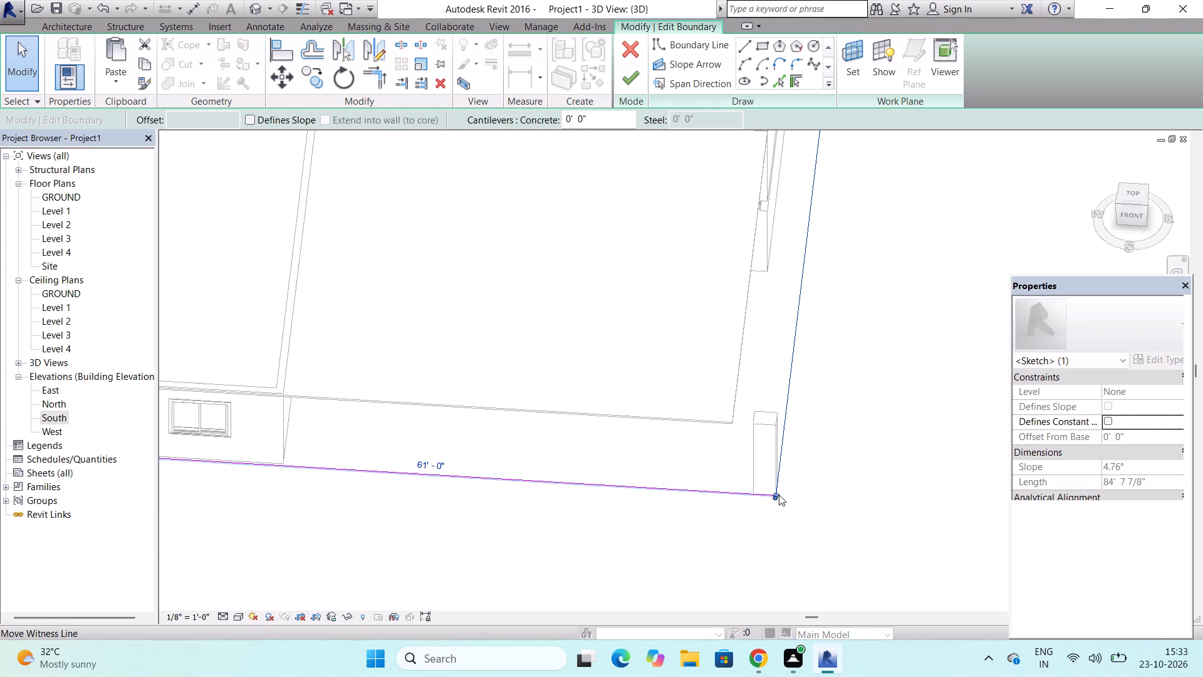
scroll(779, 495, "down", 4)
scroll(760, 347, "up", 3)
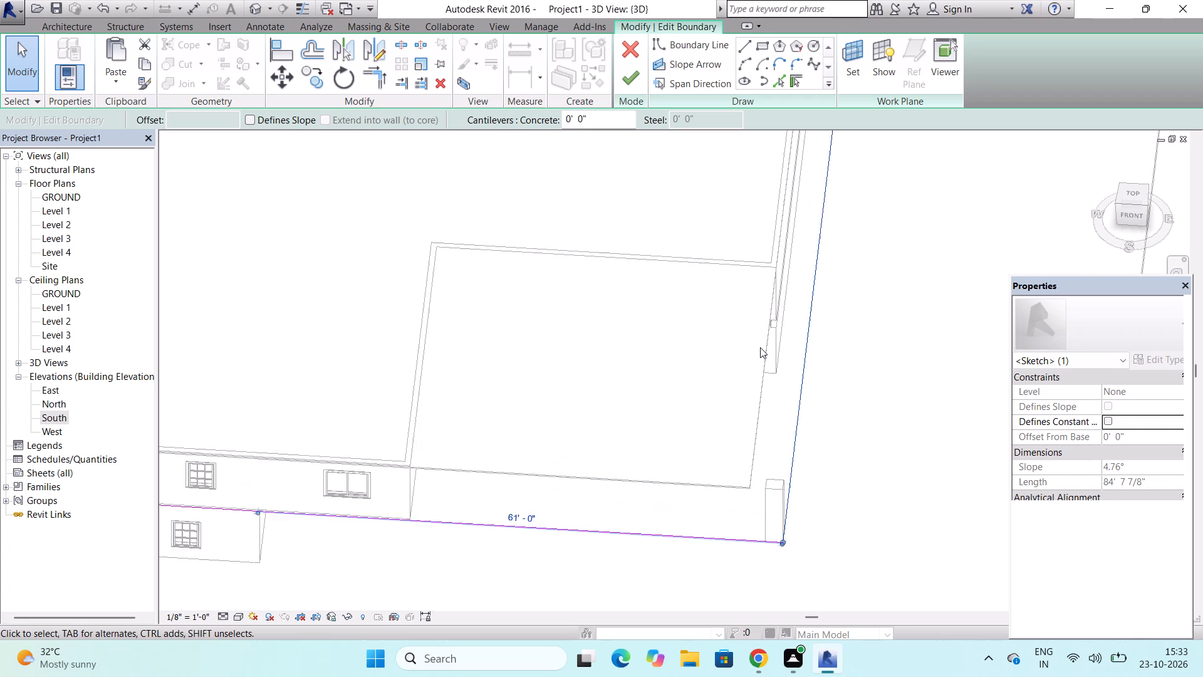
left_click(760, 375)
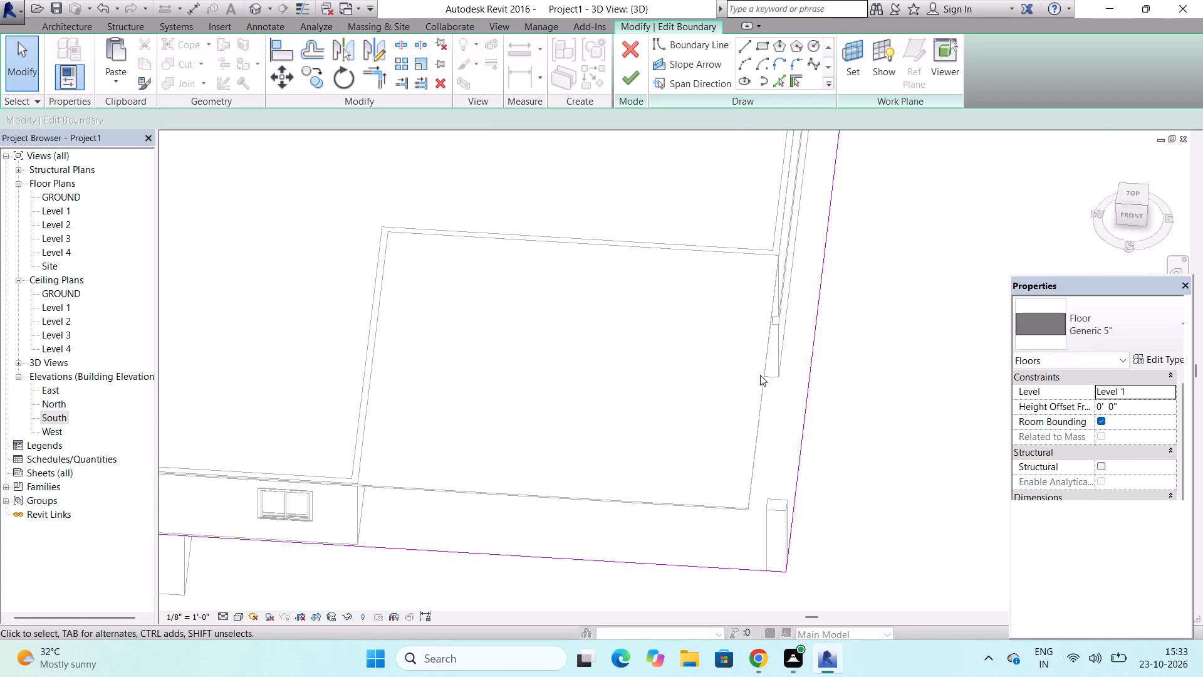
left_click(760, 375)
left_click(633, 82)
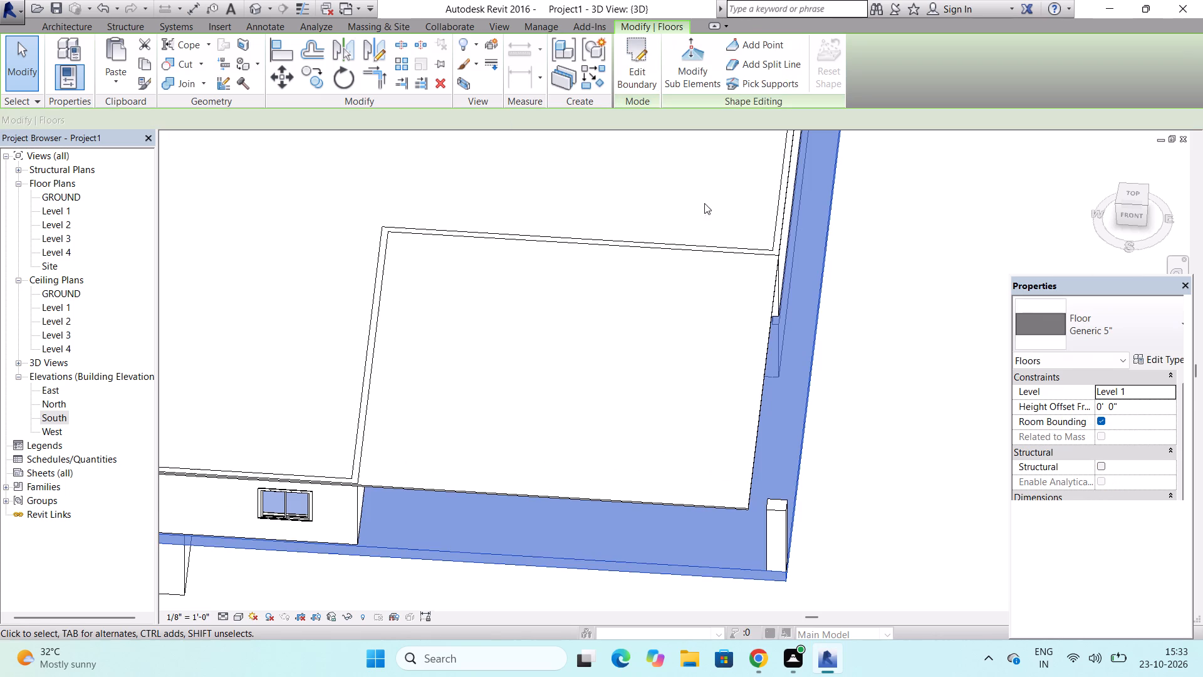
Edit the ceiling's boundary, moving its east edge outward over the column toward the Level 1 floor's east edge.
left_click(757, 431)
left_click(757, 431)
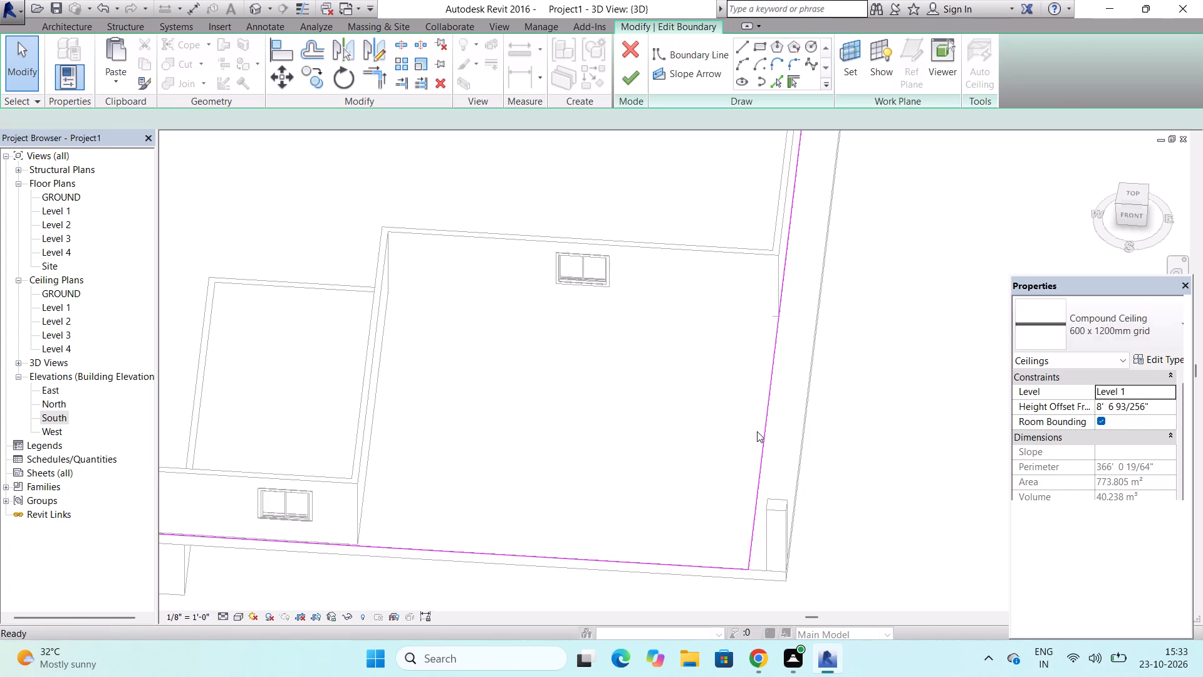
scroll(773, 478, "up", 5)
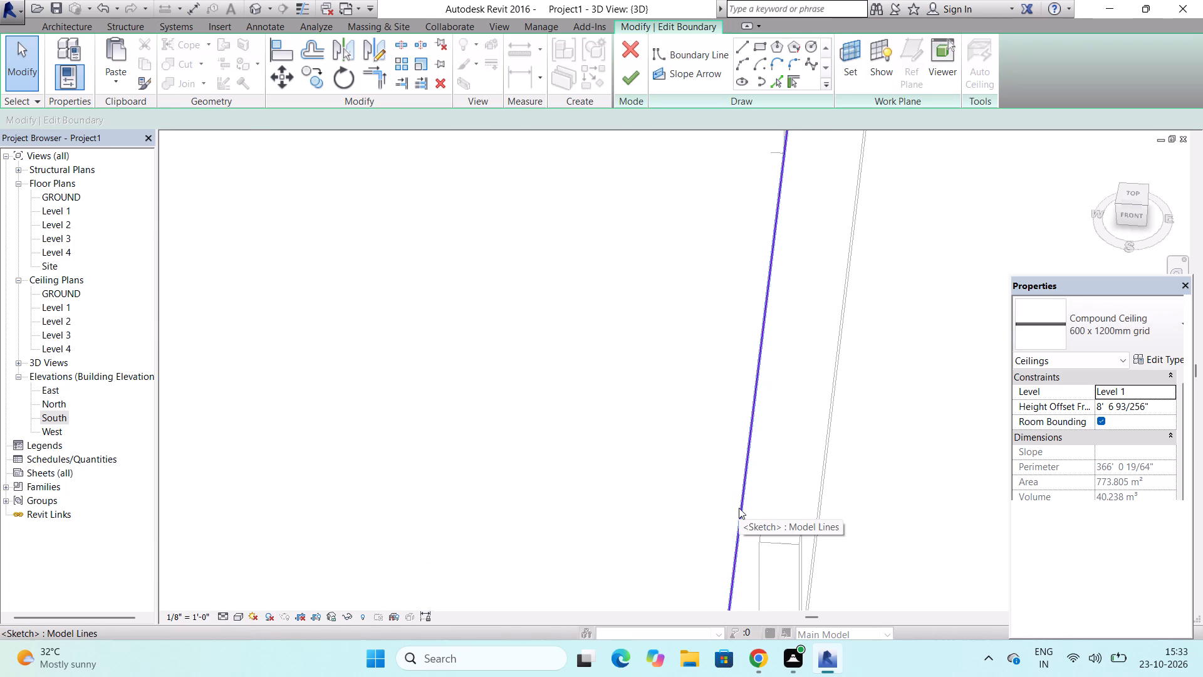
left_click_drag(739, 508, 798, 530)
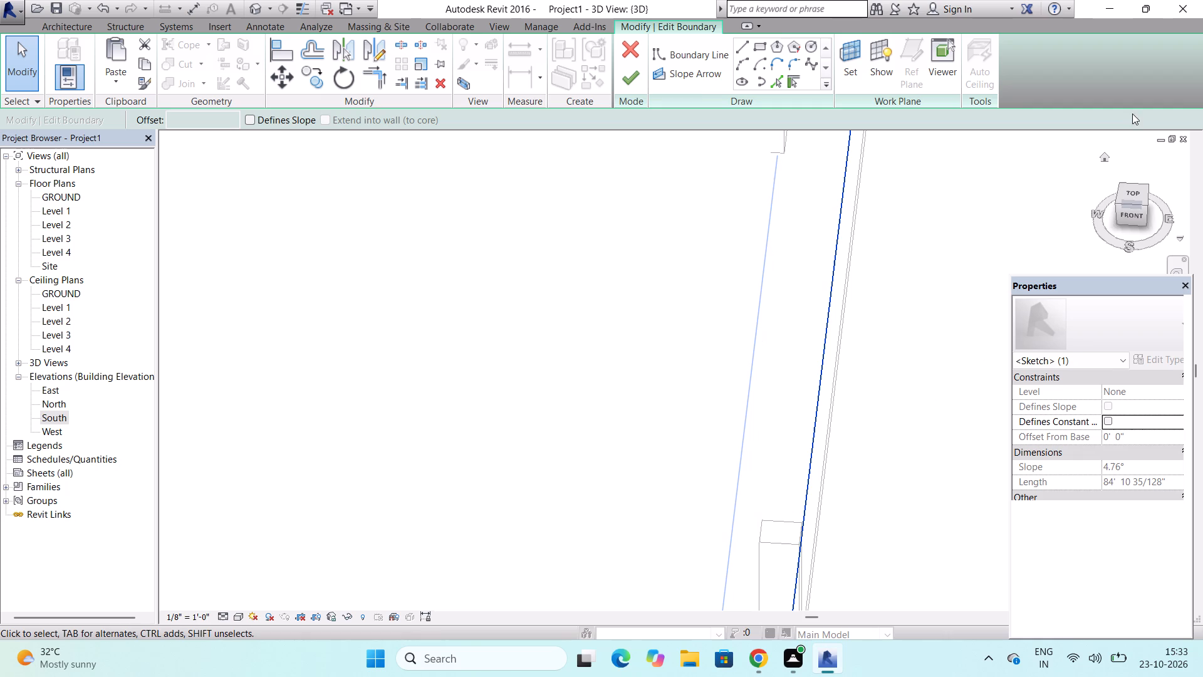
left_click(634, 78)
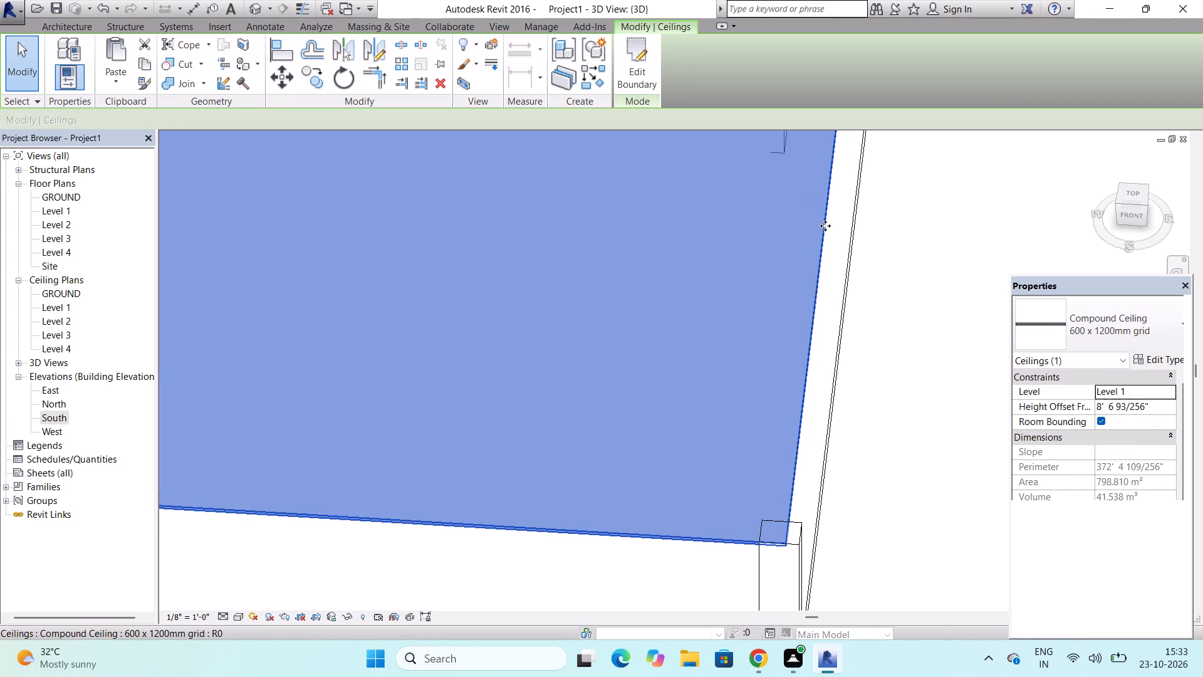
Edit the ceiling's boundary, moving its east edge to the southeast column's outer corner, and finish the boundary.
scroll(825, 228, "down", 5)
scroll(722, 402, "down", 4)
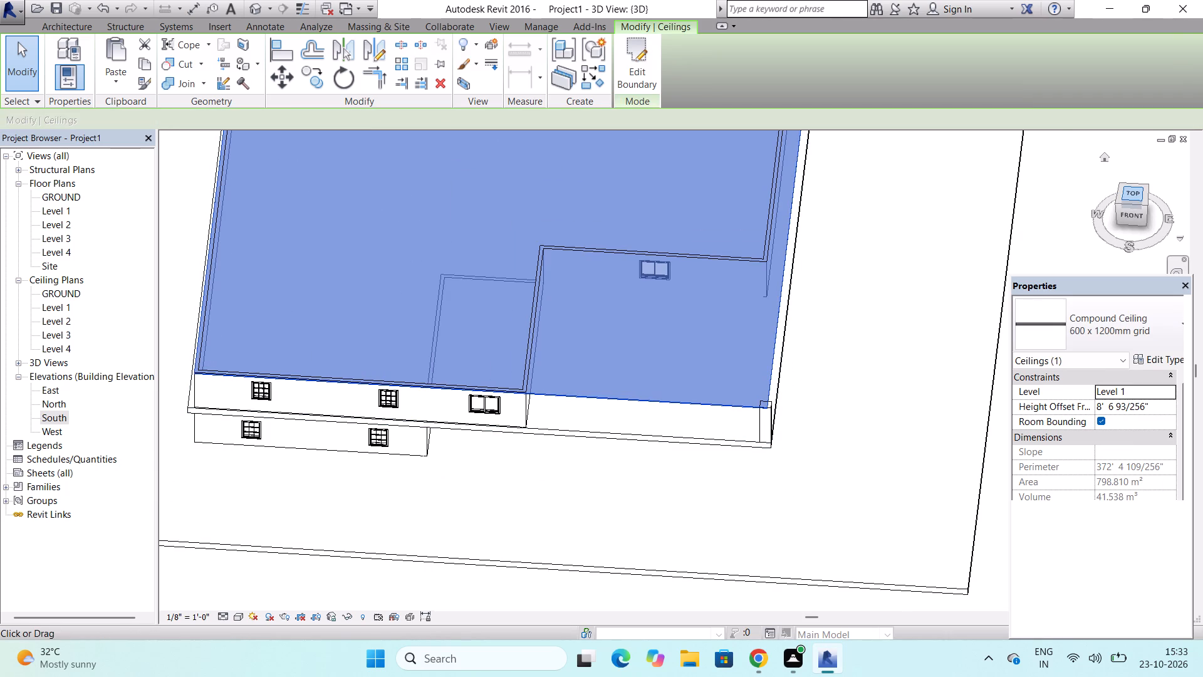
left_click_drag(1128, 200, 1123, 249)
scroll(763, 500, "up", 6)
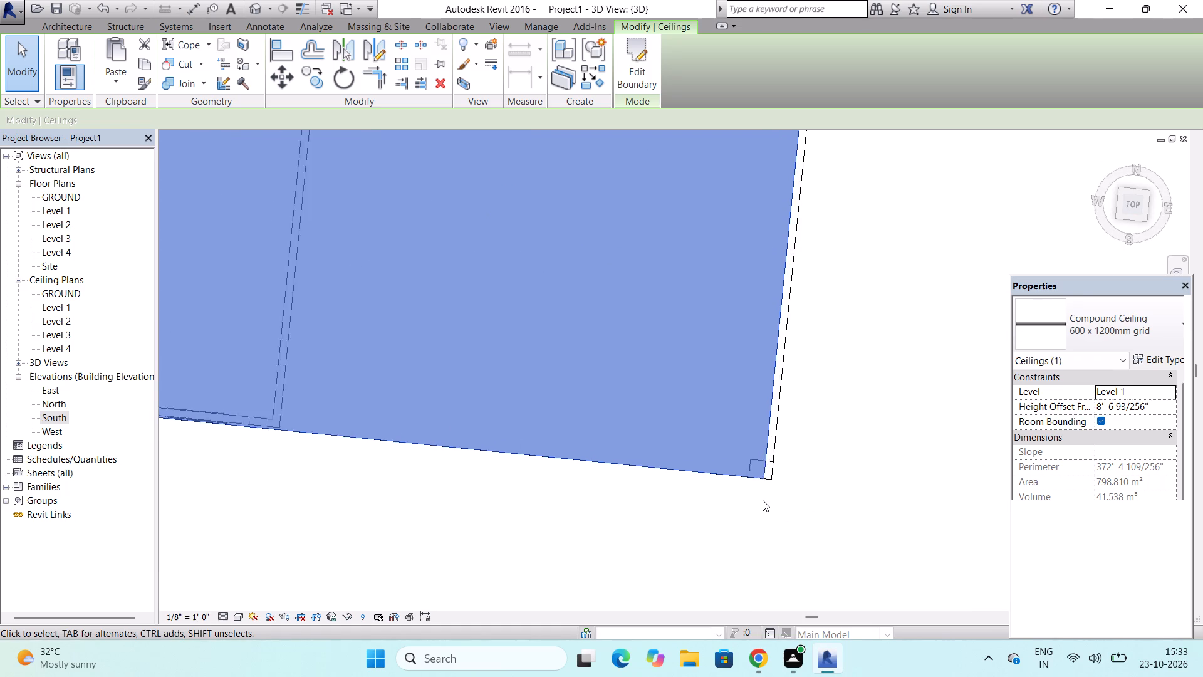
scroll(763, 500, "up", 6)
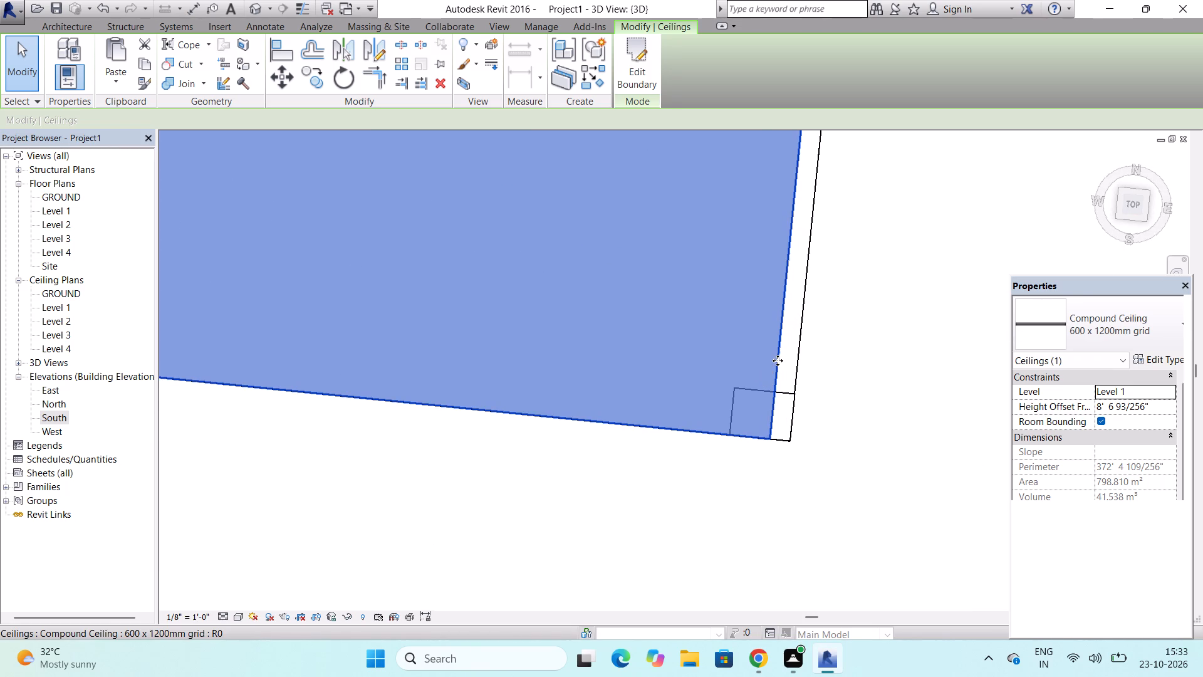
left_click(778, 359)
triple_click(778, 359)
scroll(777, 369, "up", 3)
left_click_drag(774, 392, 798, 392)
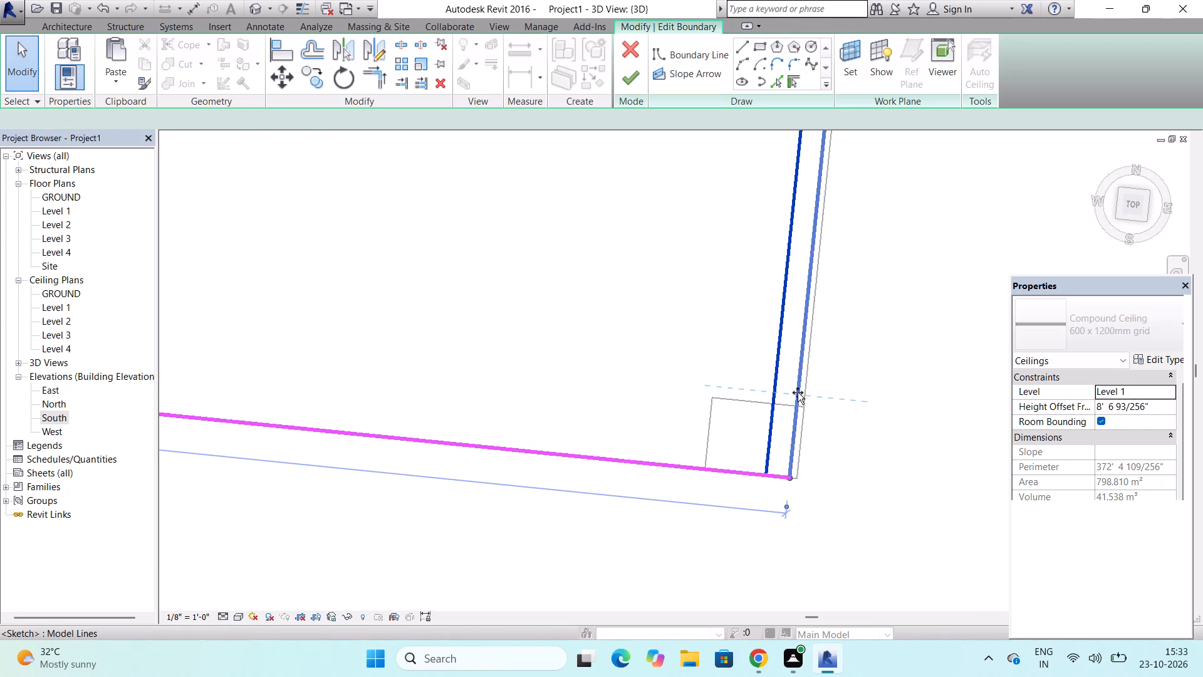
left_click_drag(798, 392, 804, 392)
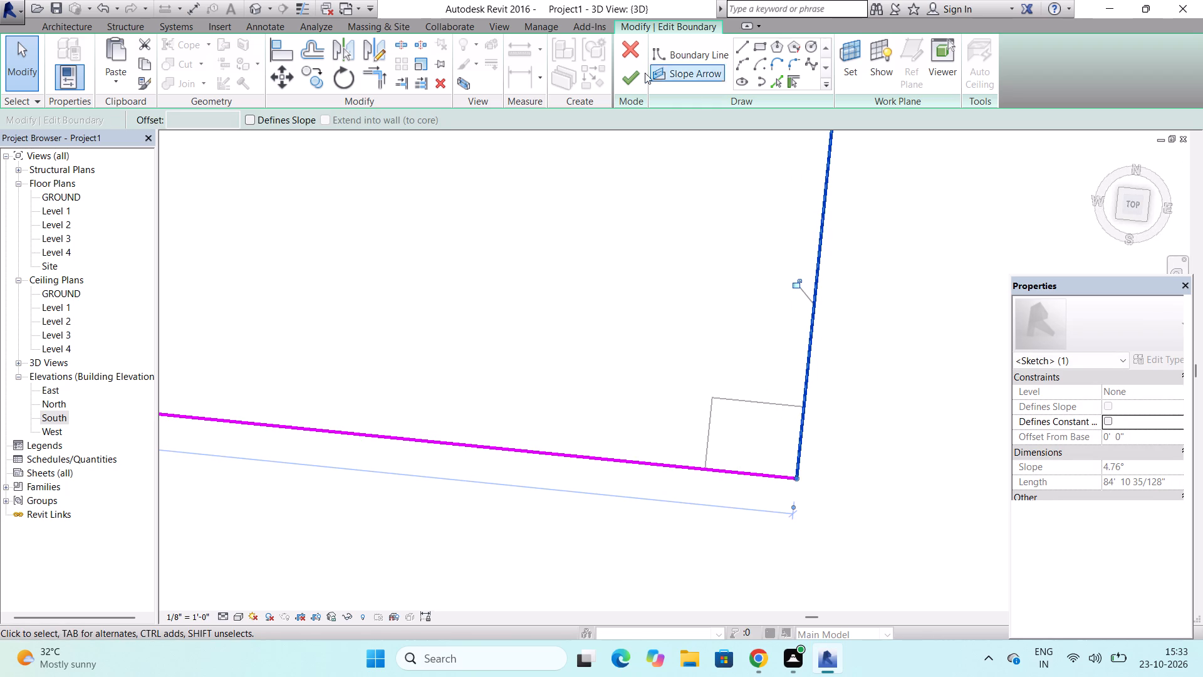
left_click(633, 70)
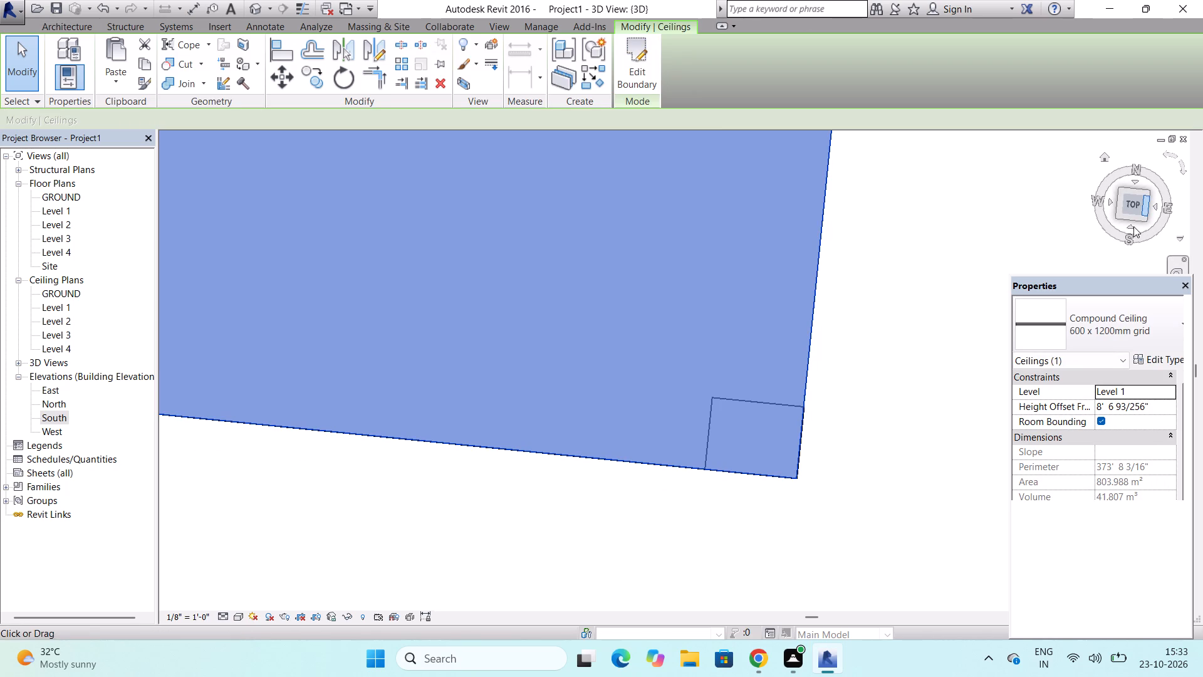
Examine the extended ceiling and Level 1 floor edges at the southeast column from the front, dismissing the interrupting pop-up.
left_click_drag(1130, 226, 1145, 192)
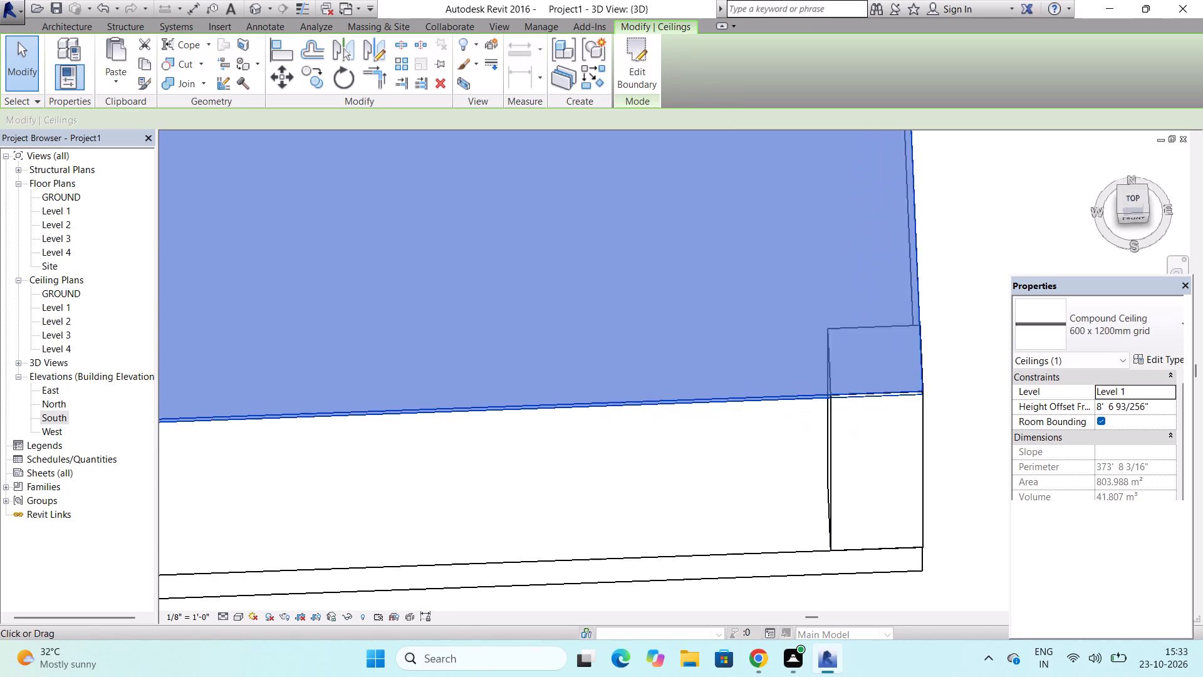
left_click_drag(1145, 192, 1154, 178)
scroll(785, 313, "down", 8)
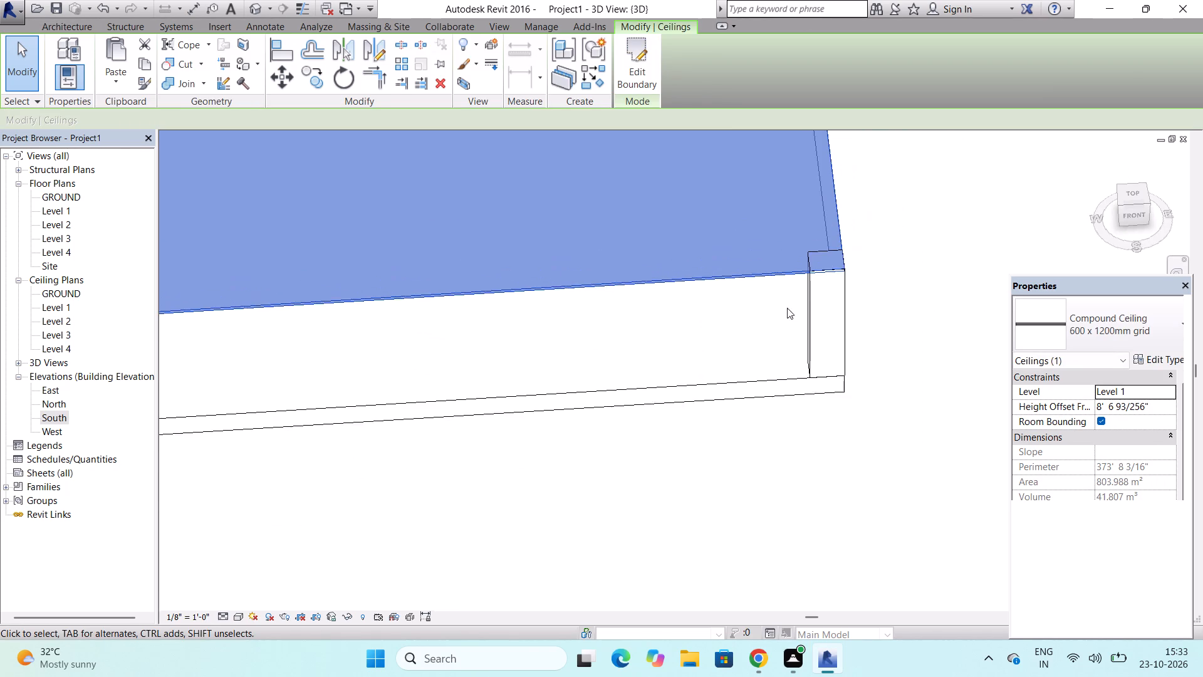
scroll(787, 308, "down", 3)
left_click_drag(1130, 213, 1128, 168)
scroll(776, 383, "down", 7)
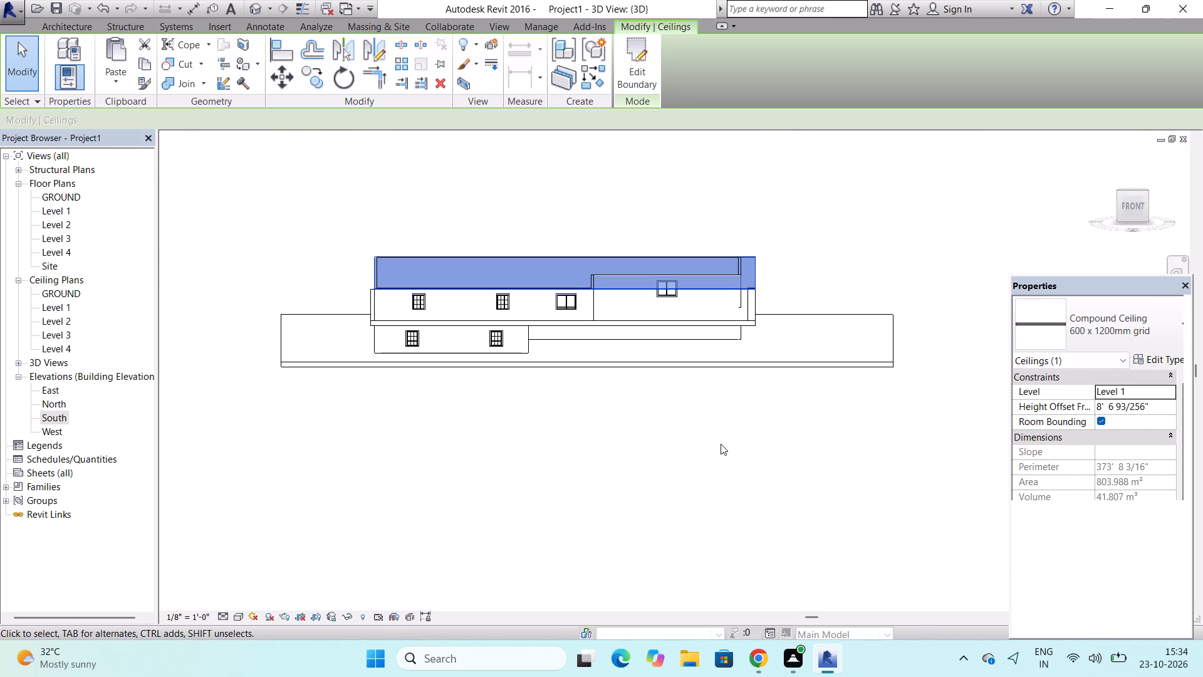
scroll(721, 444, "down", 4)
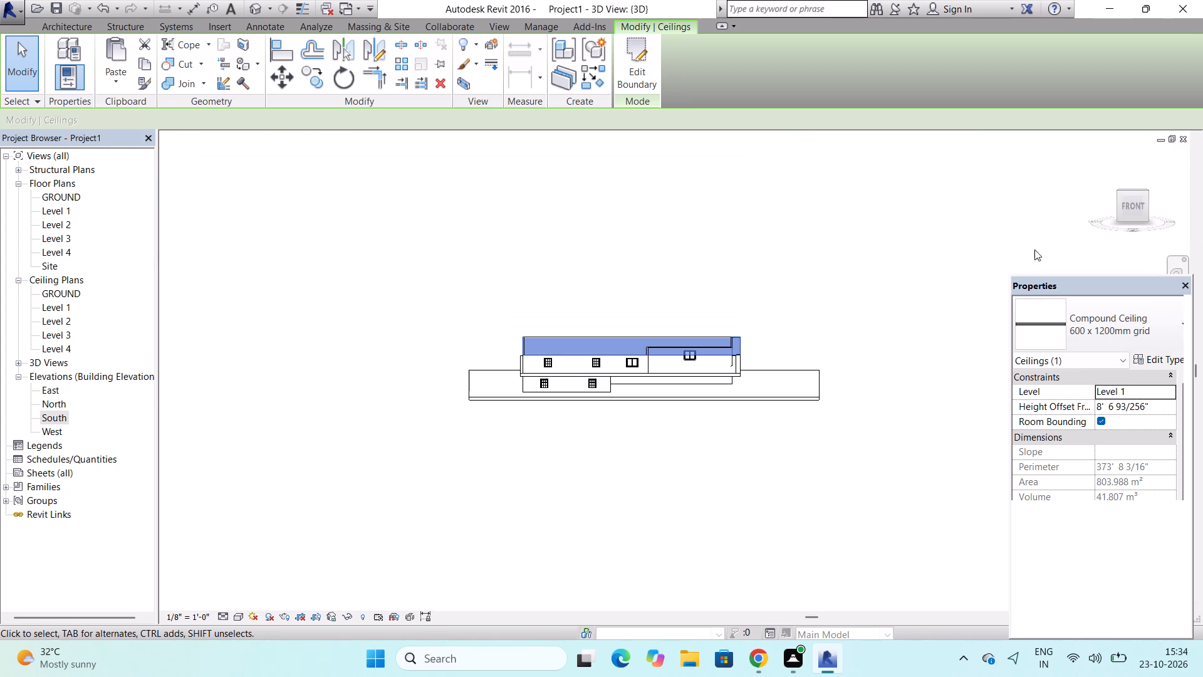
left_click_drag(1123, 203, 1119, 171)
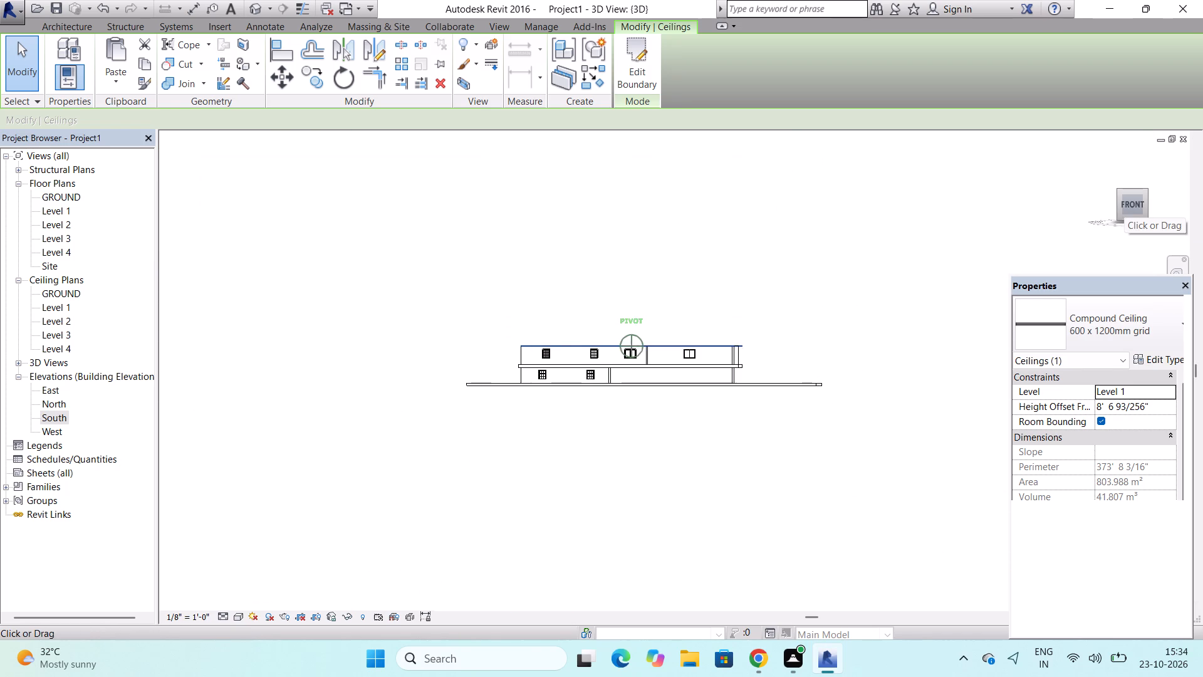
left_click_drag(1119, 171, 1119, 170)
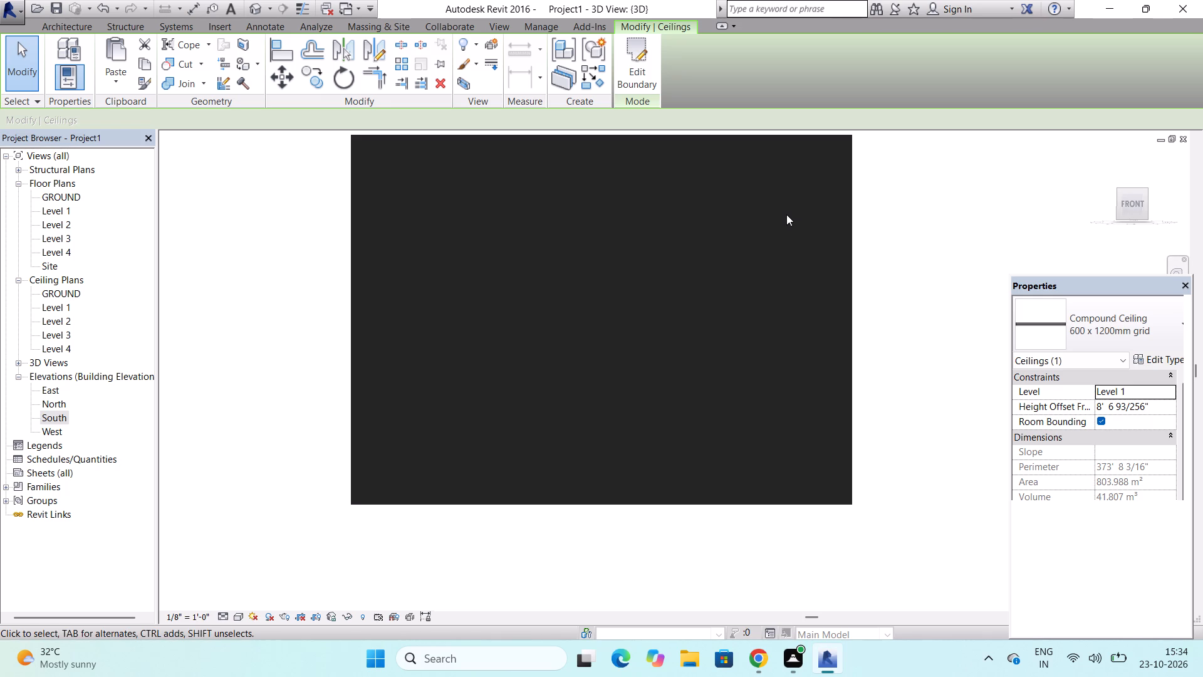
key("Escape")
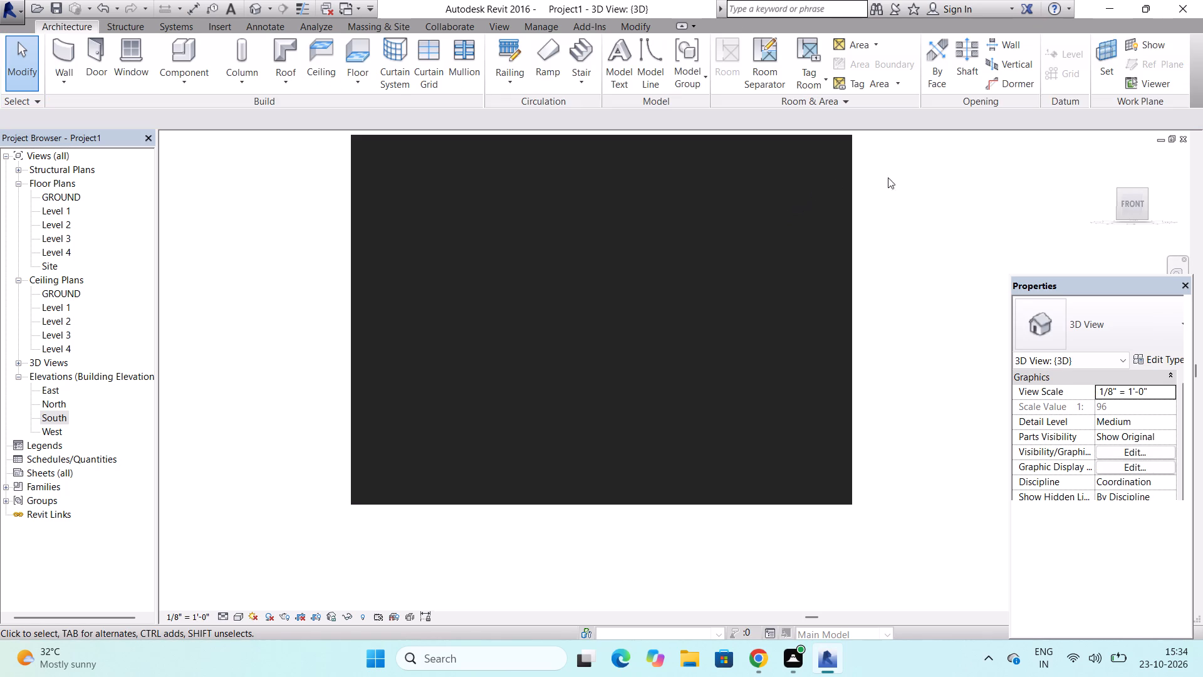
left_click(826, 160)
scroll(759, 335, "up", 2)
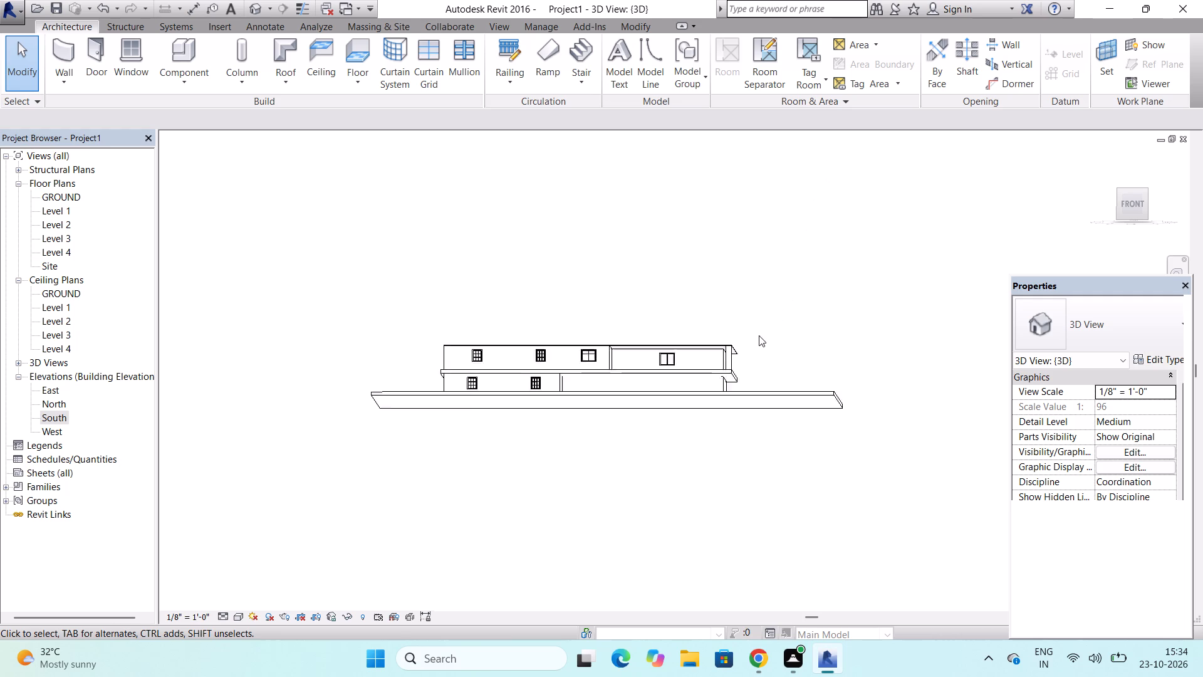
scroll(759, 335, "up", 6)
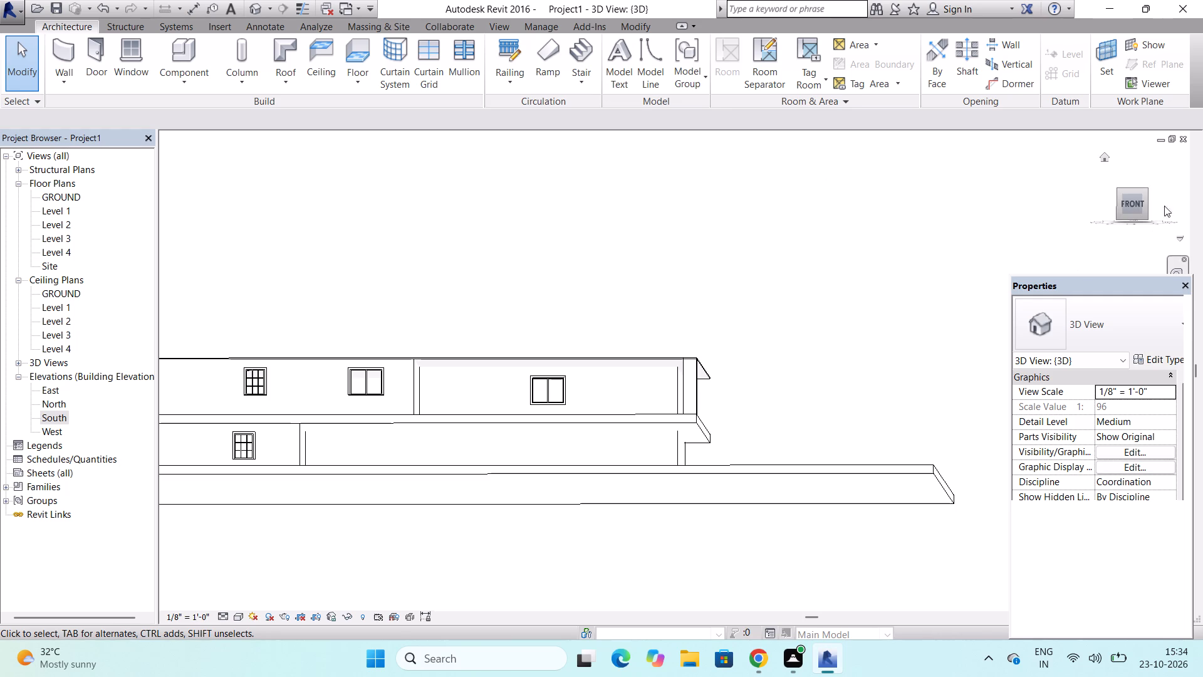
left_click_drag(1118, 189, 1120, 209)
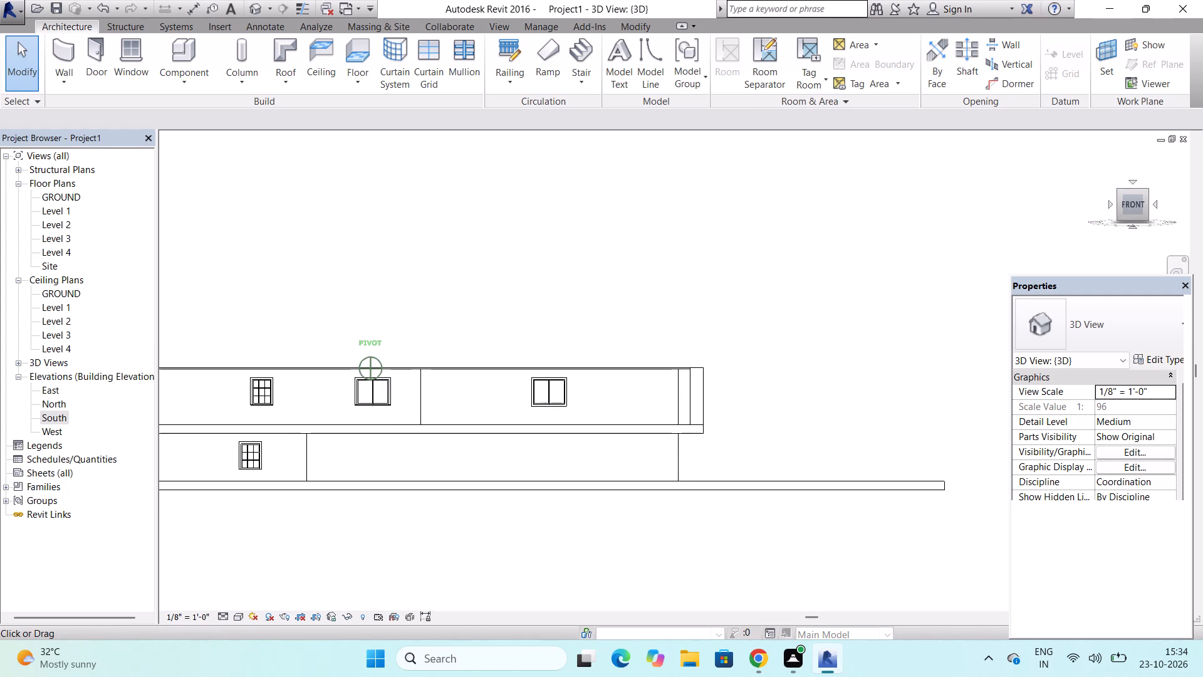
left_click_drag(1120, 209, 1120, 210)
Move the south wall's western ground-floor casement window east beneath the upper window, about 11' 9" from the west wall end.
scroll(642, 488, "down", 1)
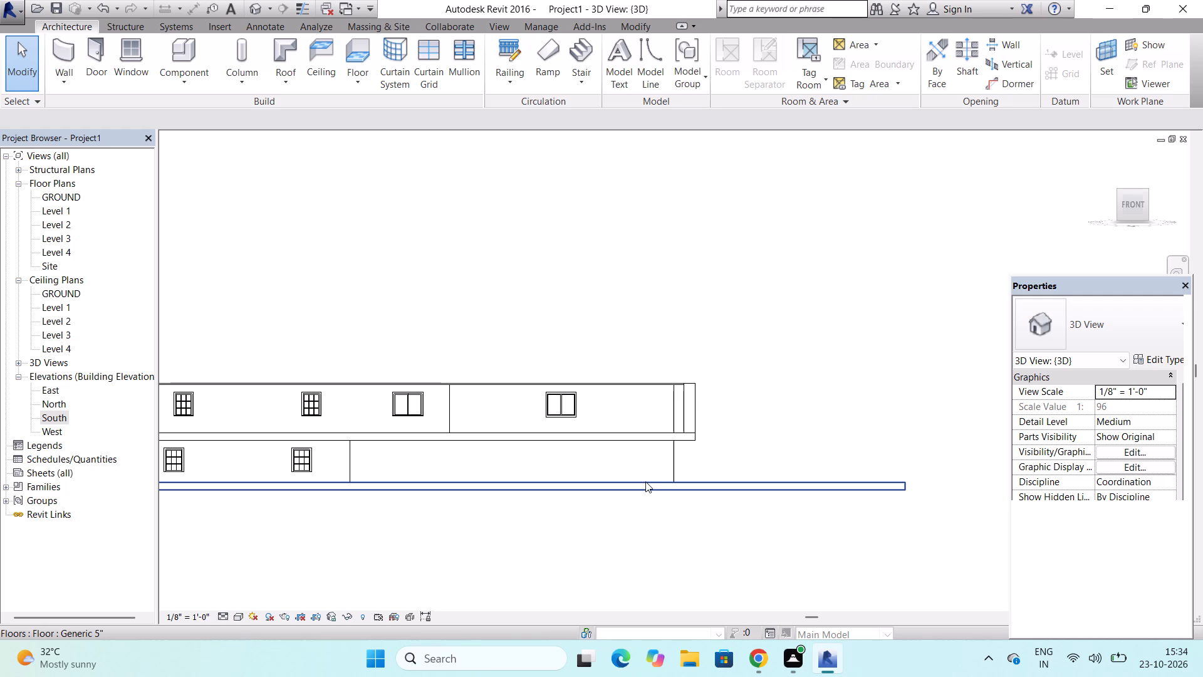
scroll(414, 422, "down", 2)
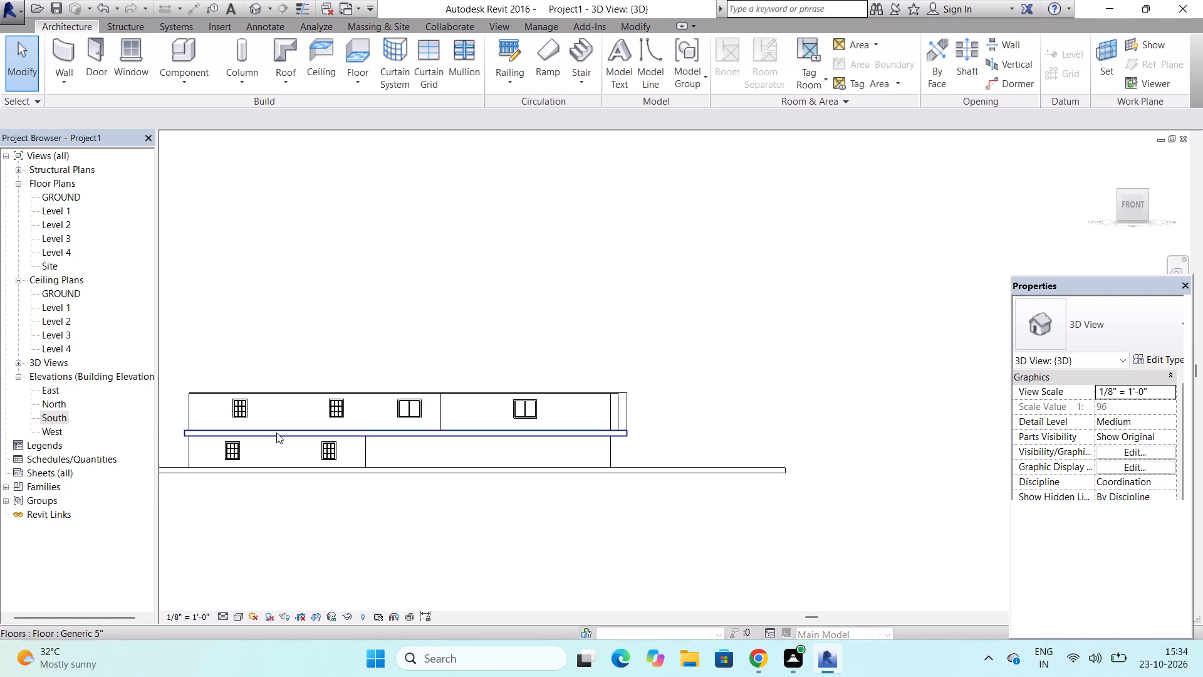
scroll(183, 447, "up", 3)
scroll(243, 446, "up", 3)
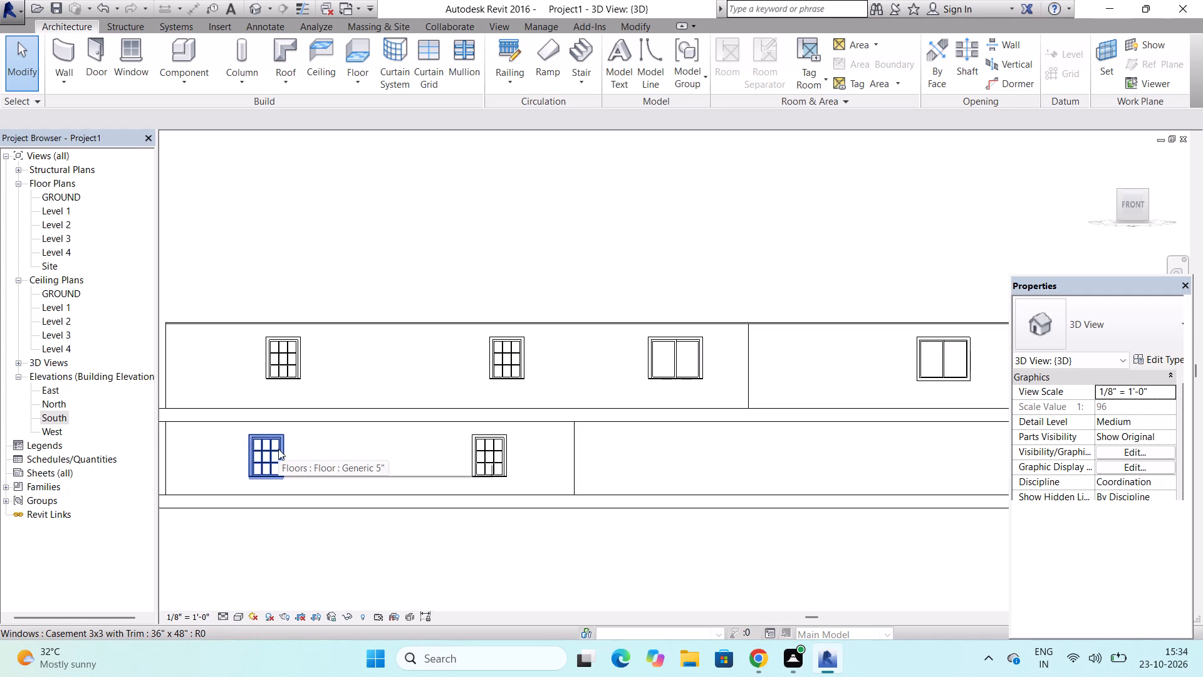
left_click_drag(269, 452, 294, 451)
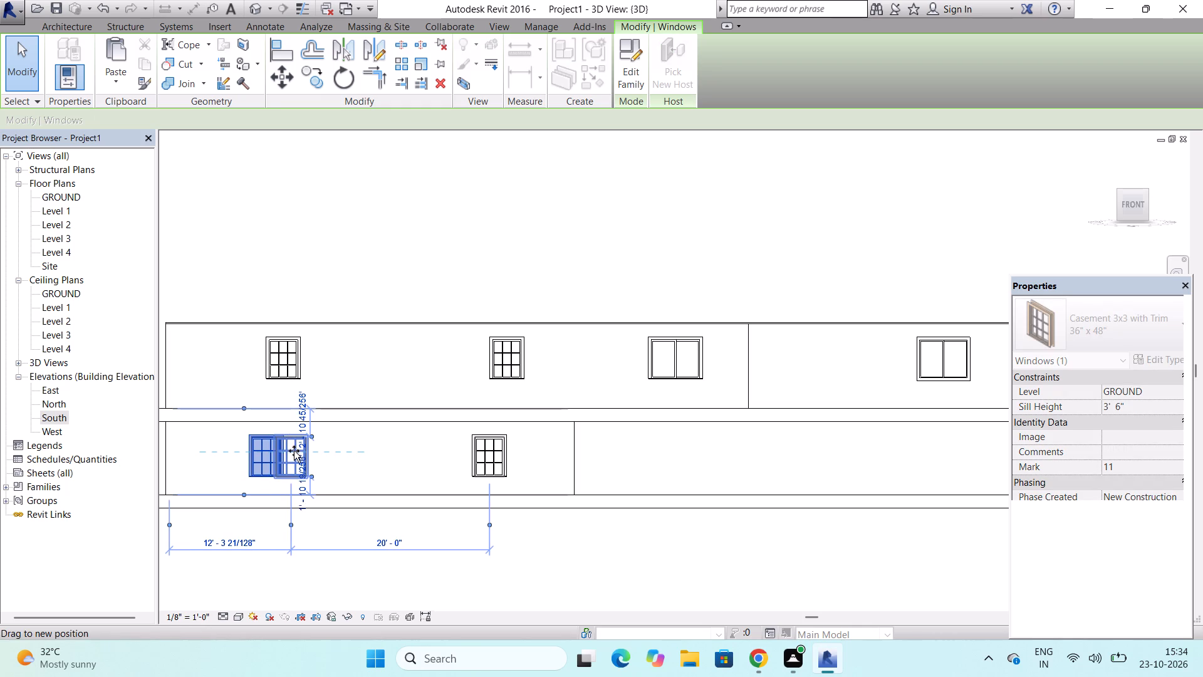
left_click_drag(294, 451, 292, 354)
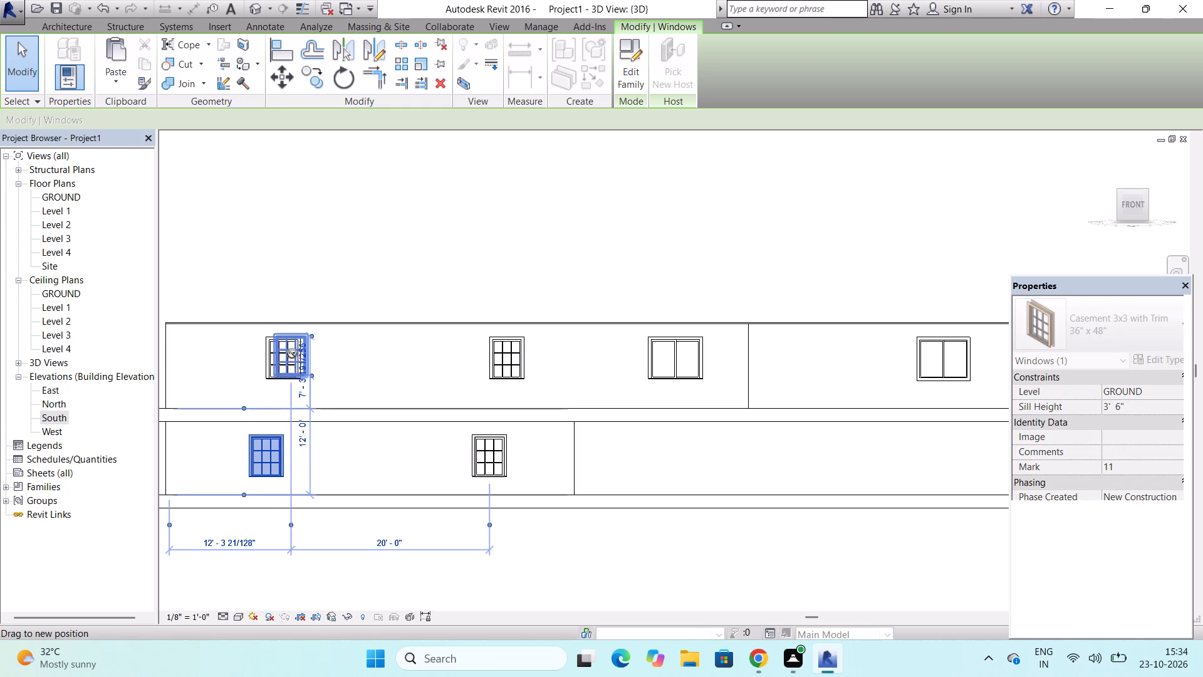
left_click_drag(292, 354, 286, 354)
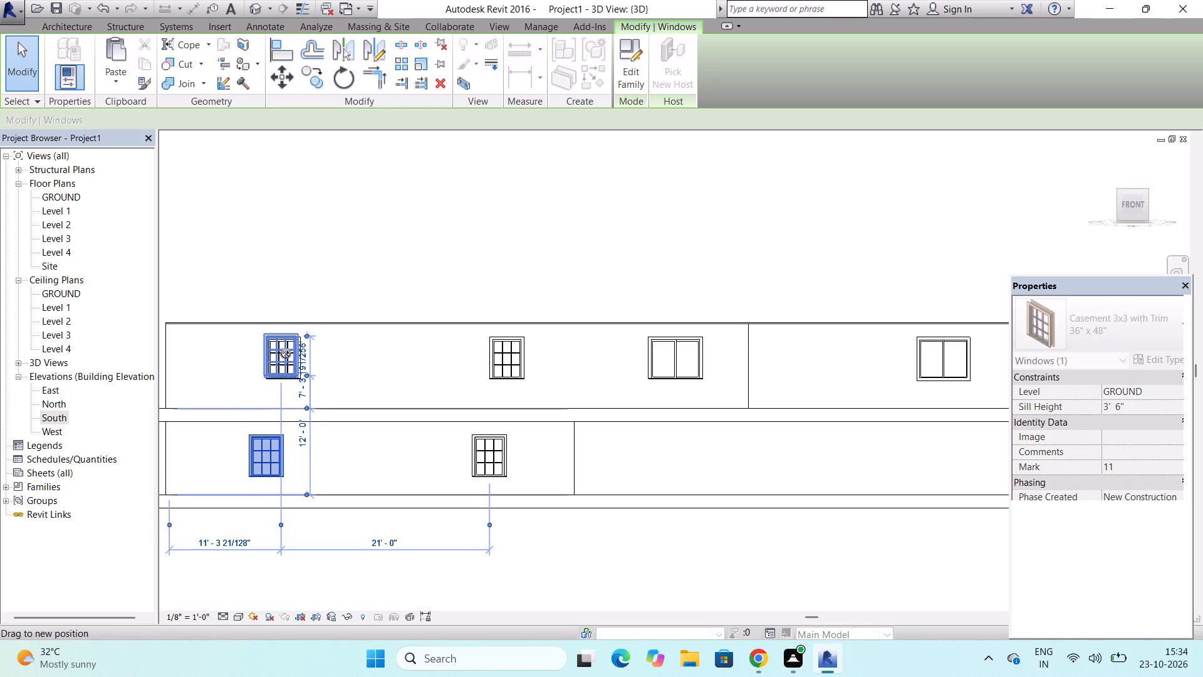
left_click_drag(286, 354, 283, 357)
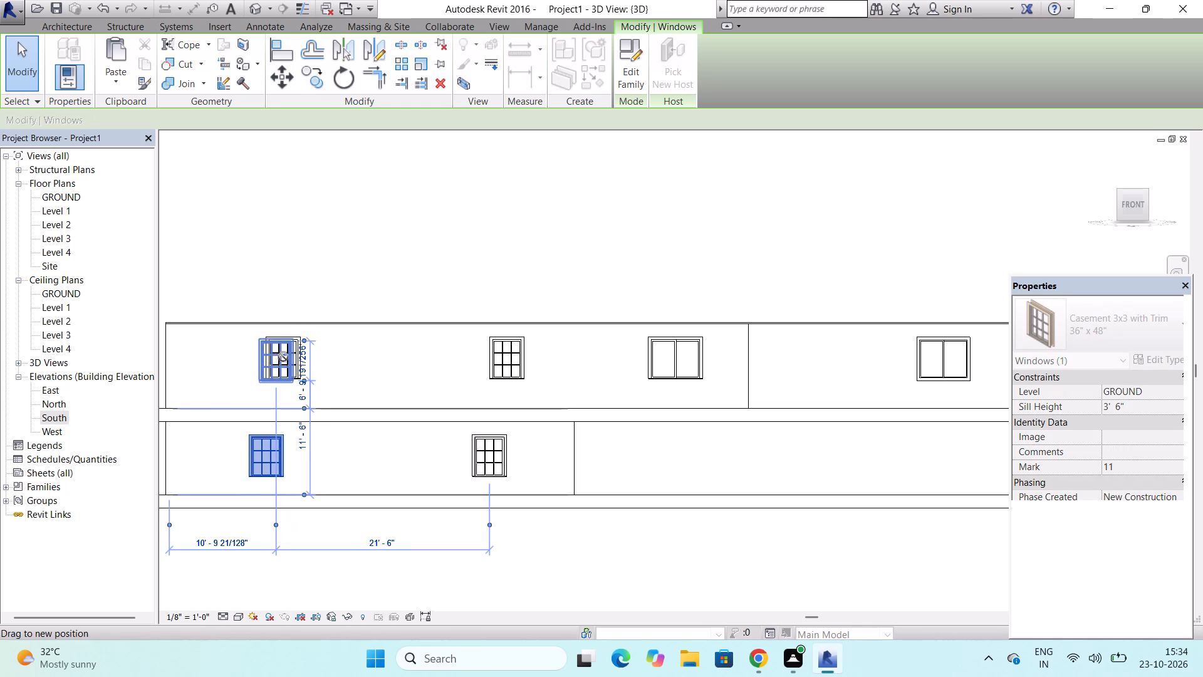
left_click_drag(283, 357, 289, 463)
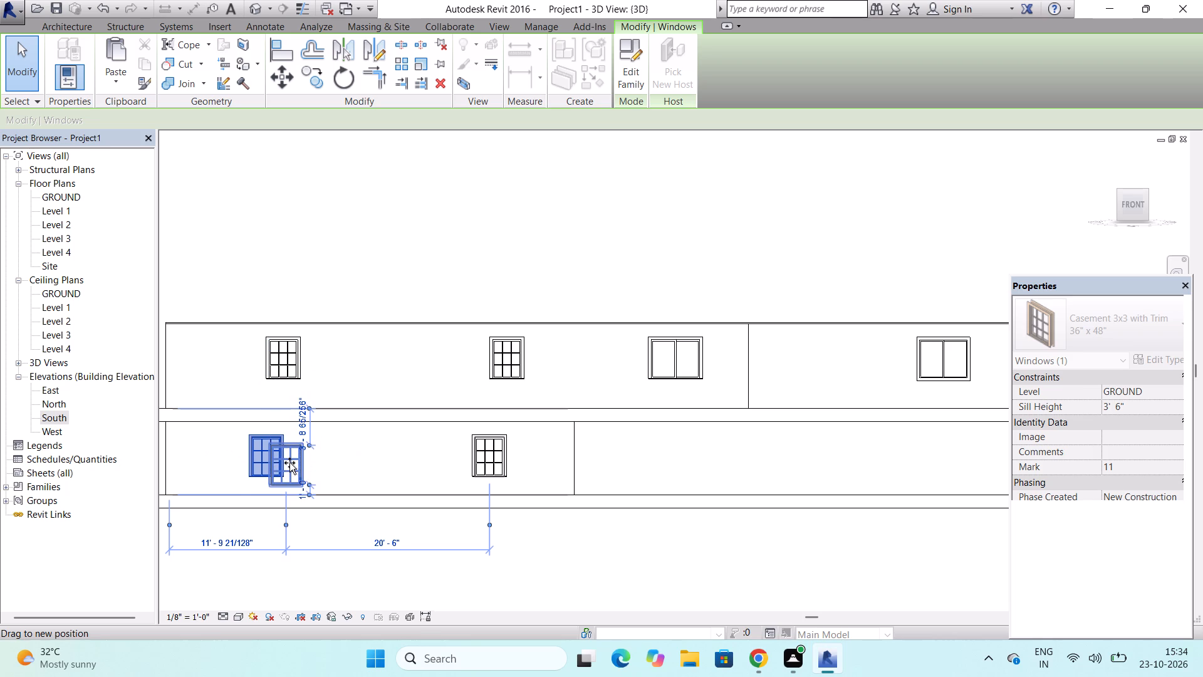
left_click_drag(289, 463, 289, 449)
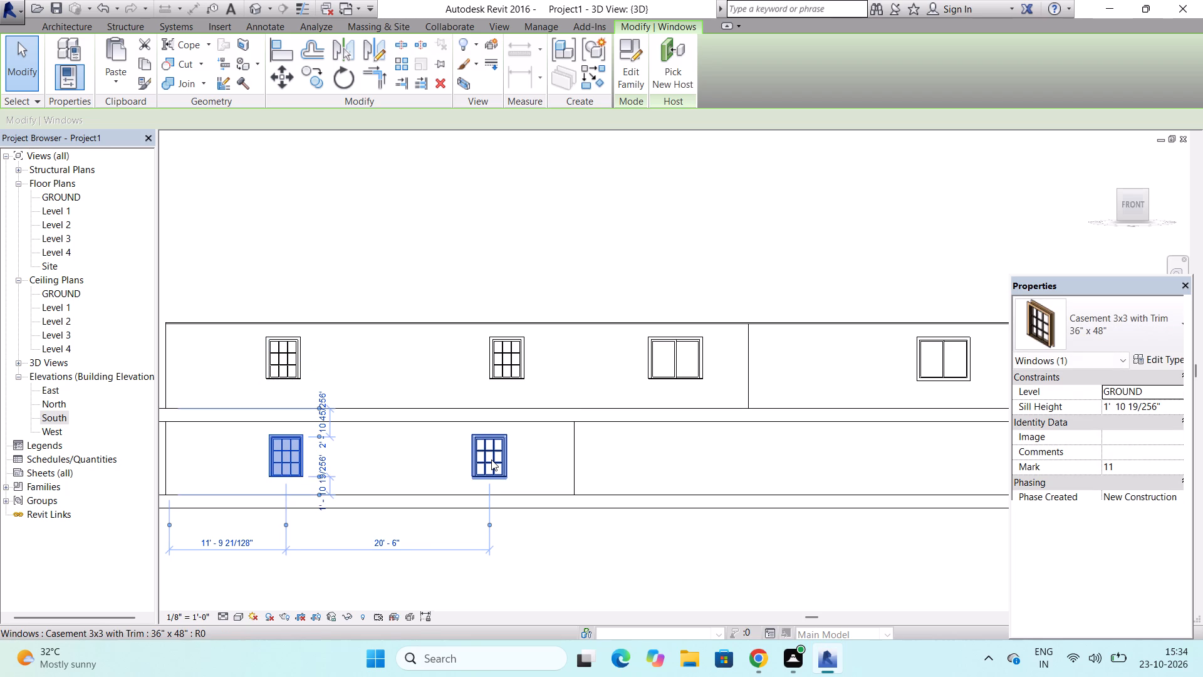
Move the other ground-floor casement window east beneath its upper window, 22' 6" from the western window.
left_click(493, 451)
left_click_drag(492, 451, 501, 451)
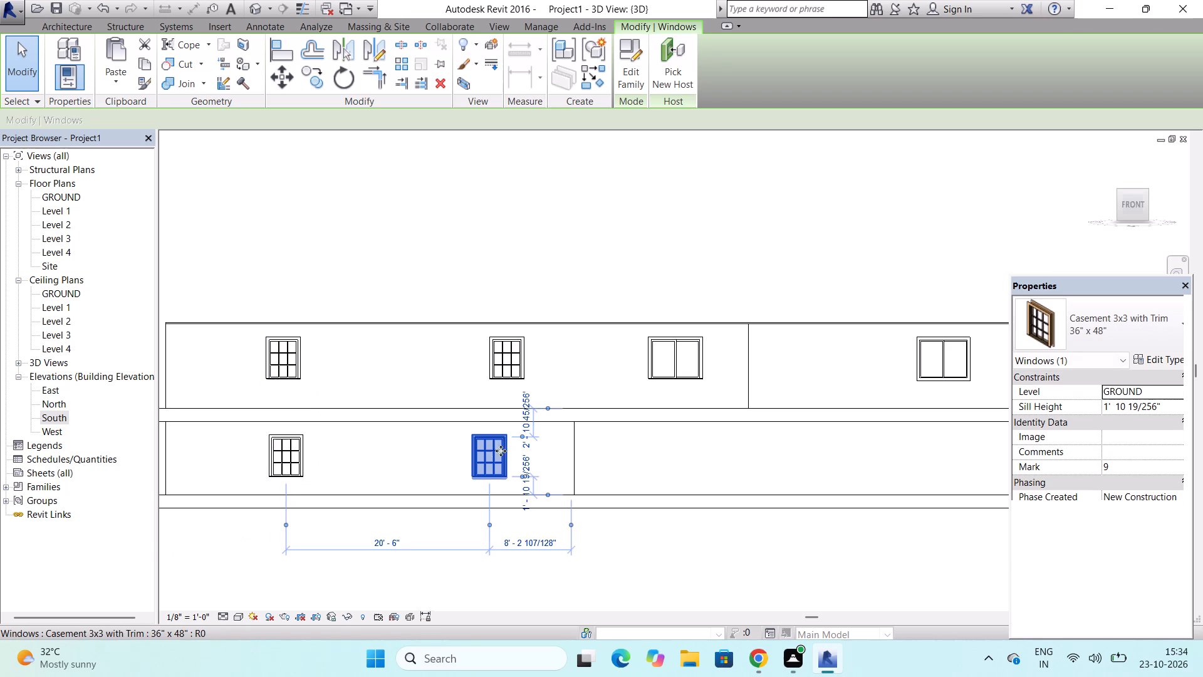
left_click_drag(501, 451, 511, 386)
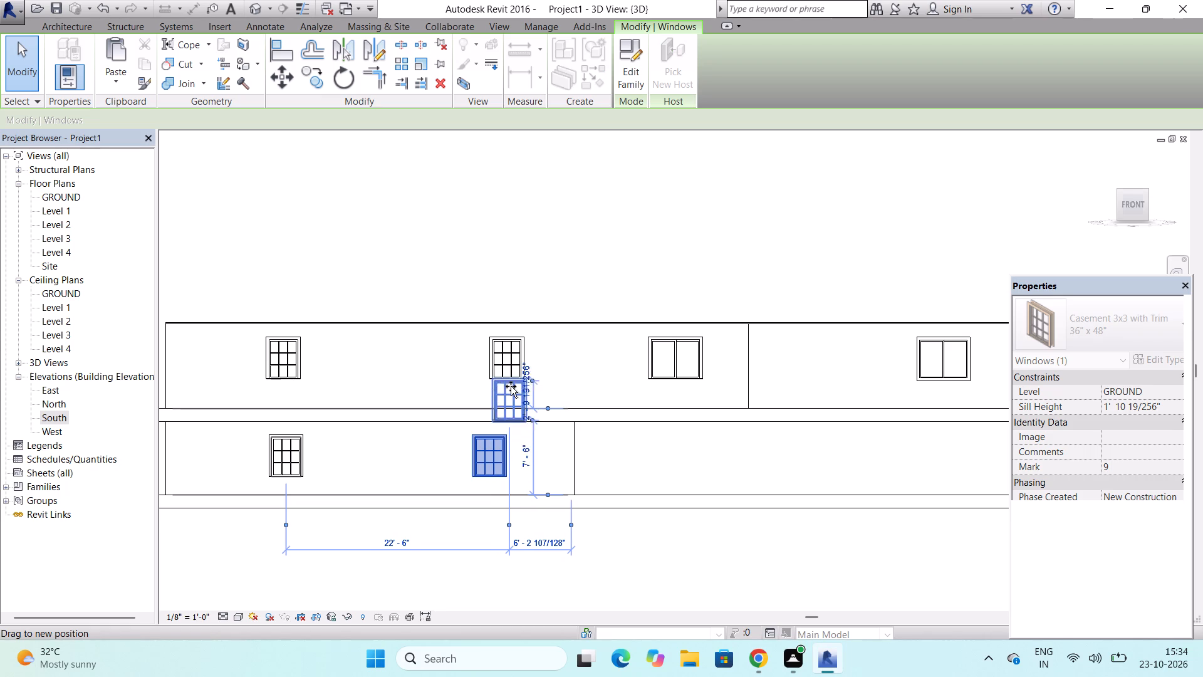
left_click_drag(511, 386, 504, 381)
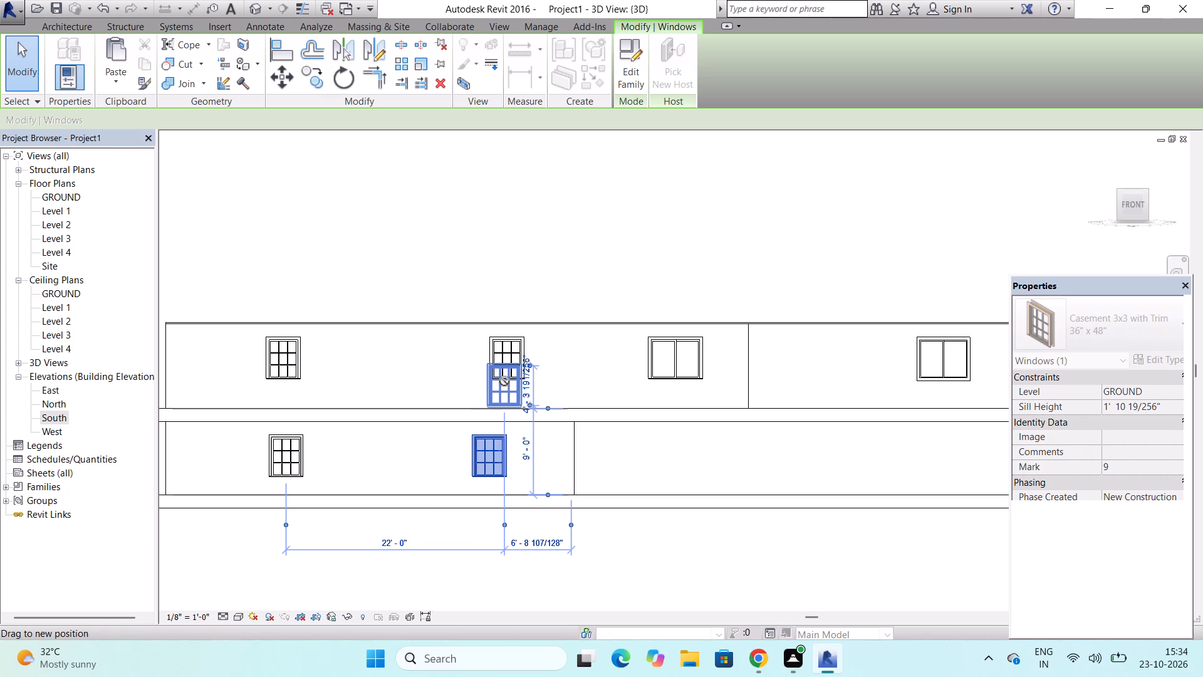
left_click_drag(504, 381, 513, 393)
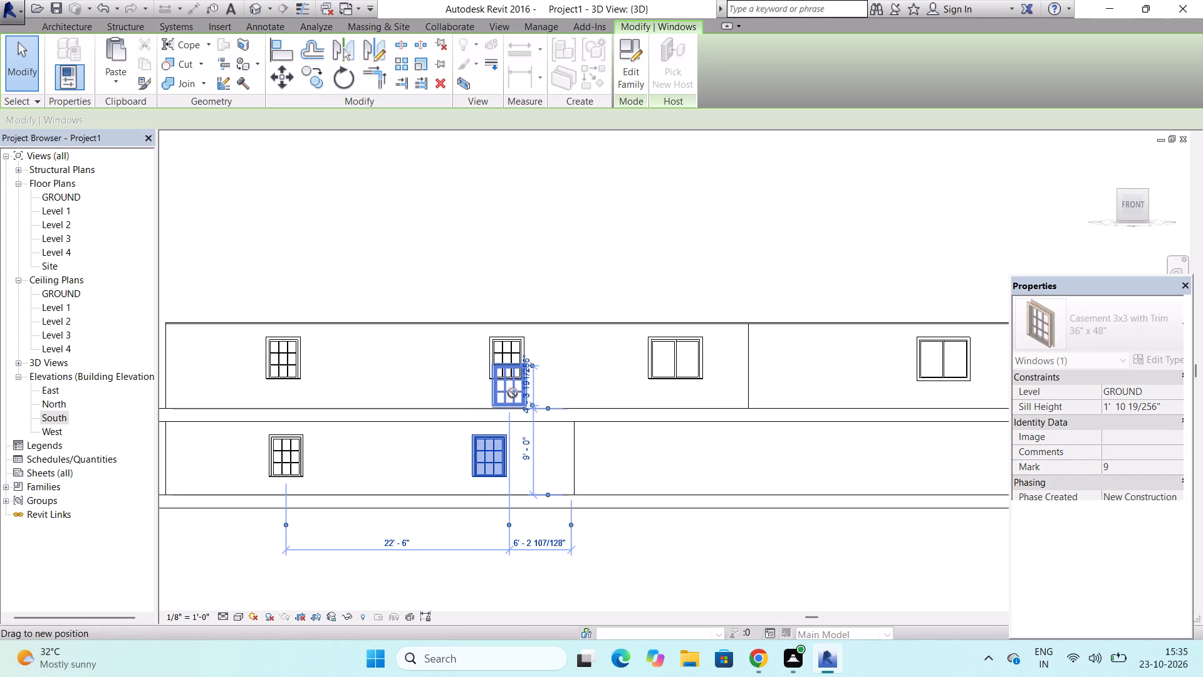
left_click_drag(513, 393, 511, 455)
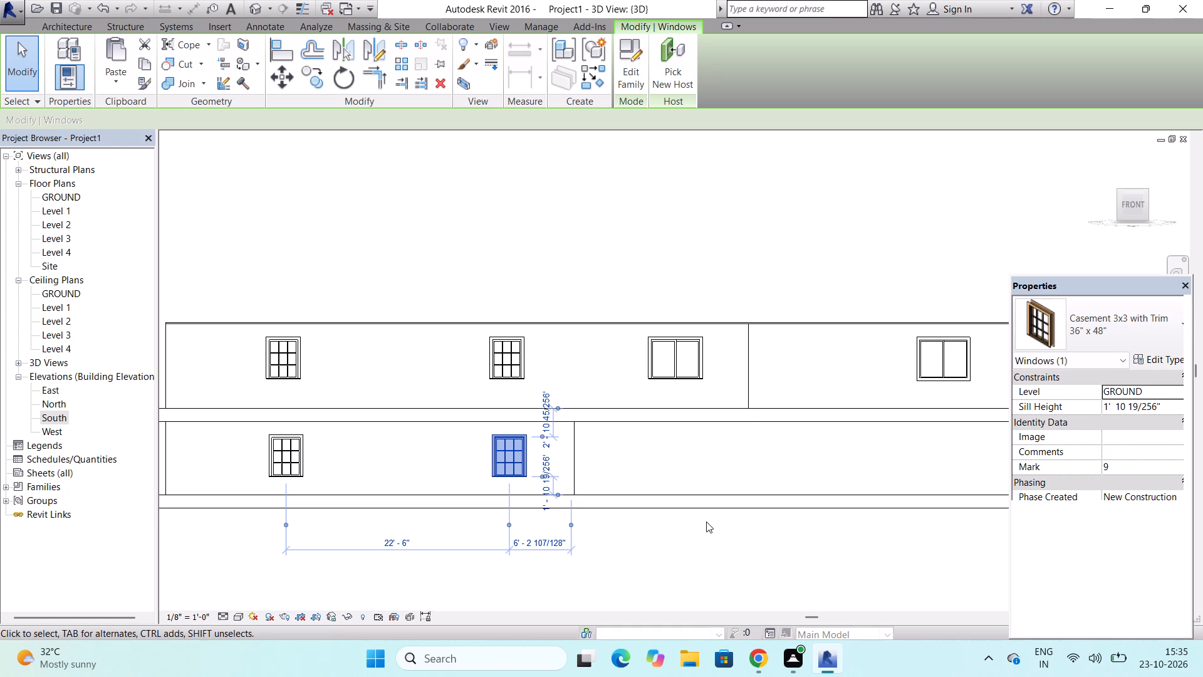
Open the Level 1 Generic 5" floor's boundary for editing in the Level 1 floor plan.
scroll(706, 522, "down", 3)
scroll(719, 308, "up", 2)
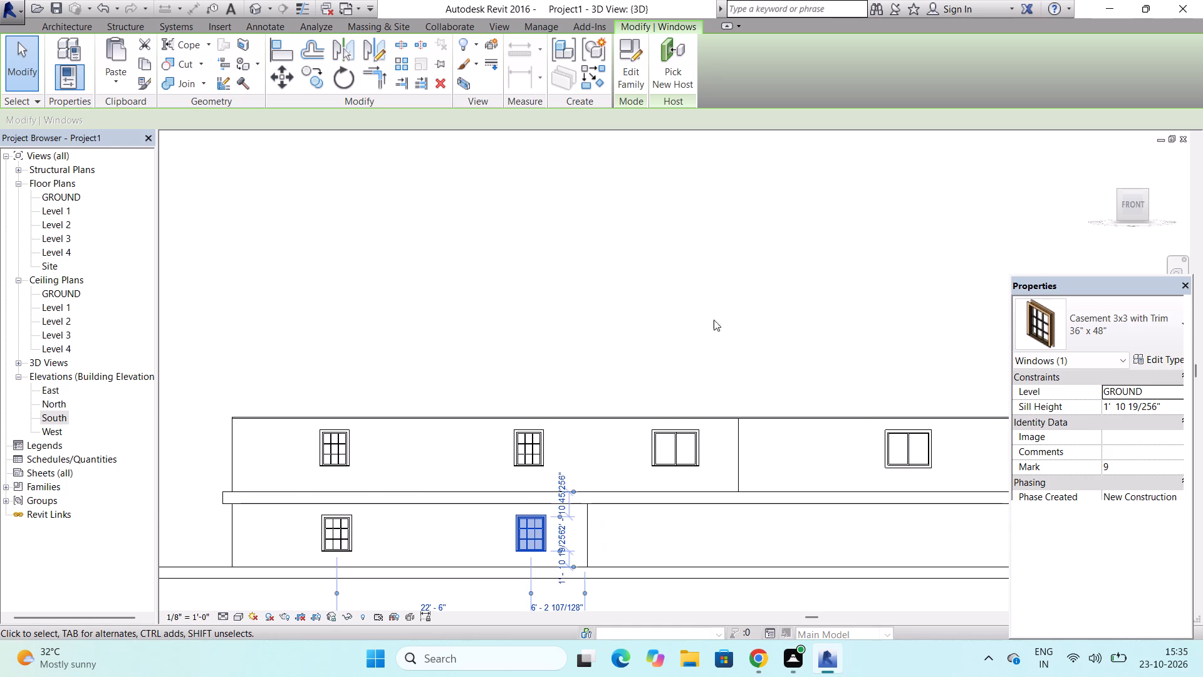
scroll(711, 328, "down", 2)
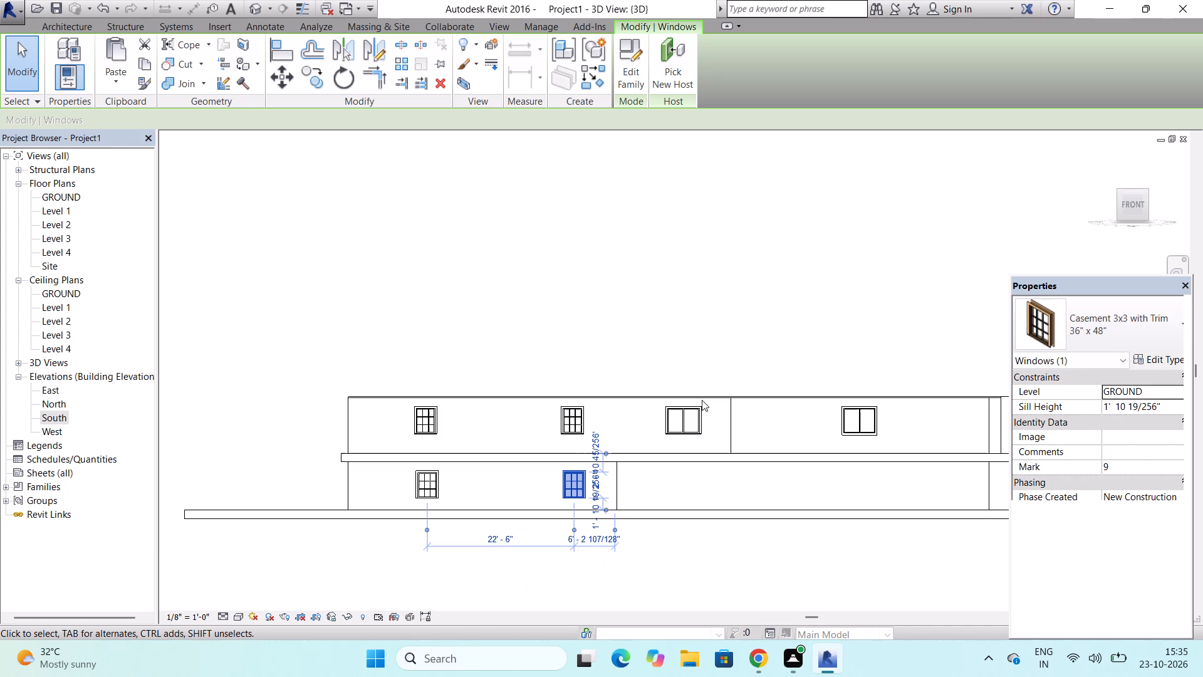
left_click(700, 456)
double_click(700, 456)
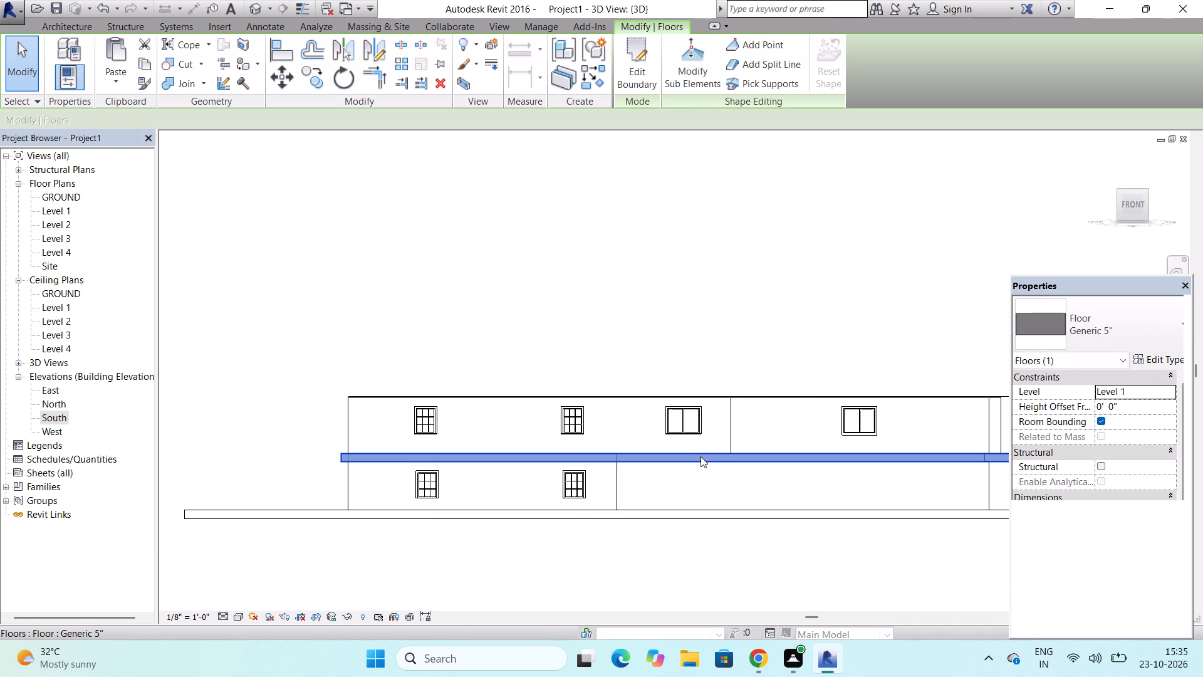
double_click(56, 206)
Delete the floor's south boundary line between the inner wall and the southeast column, dismissing the interrupting pop-up.
scroll(615, 332, "down", 3)
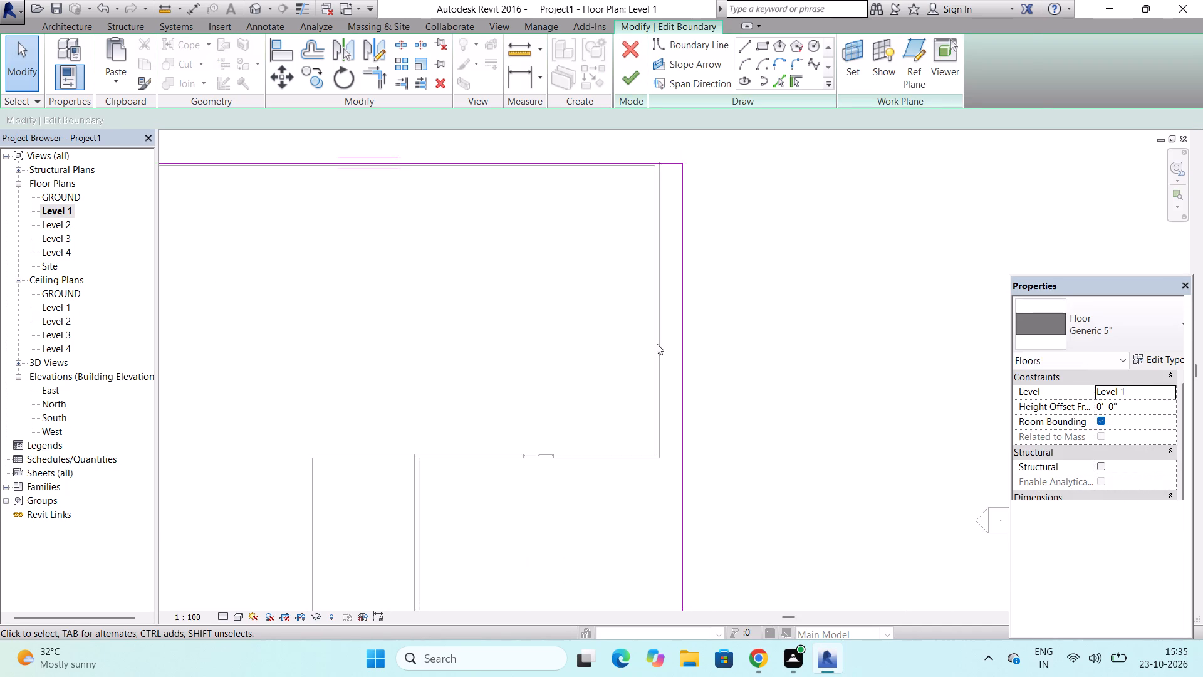
scroll(657, 344, "down", 4)
scroll(503, 534, "up", 7)
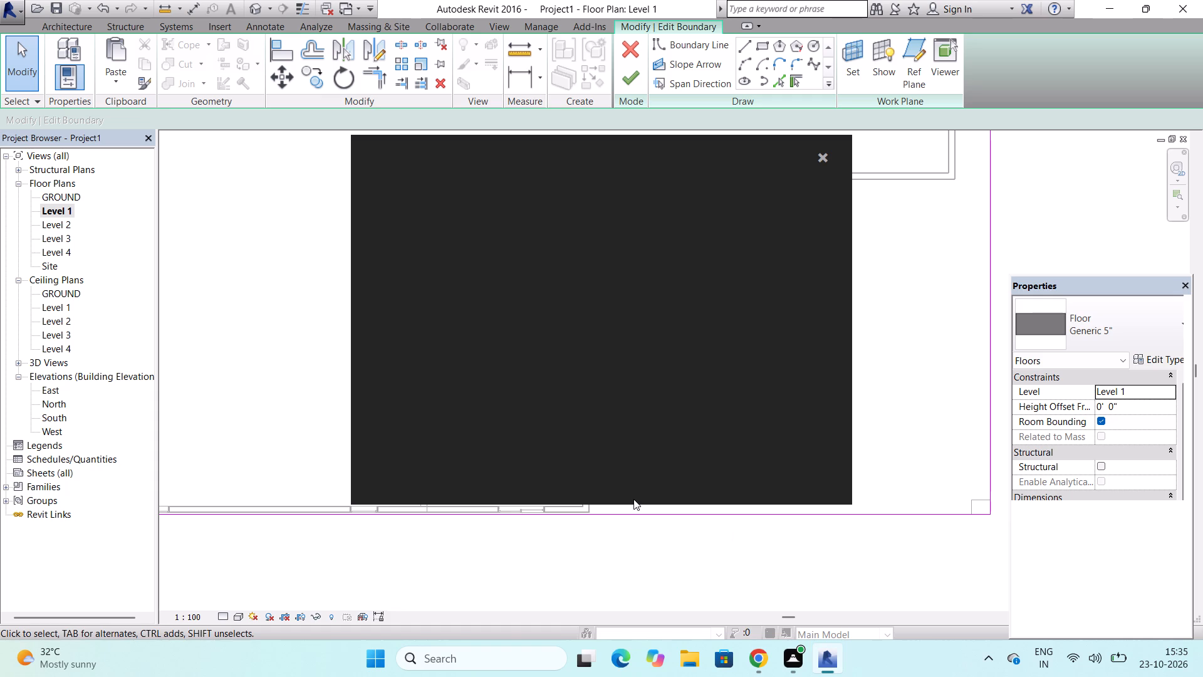
left_click(820, 159)
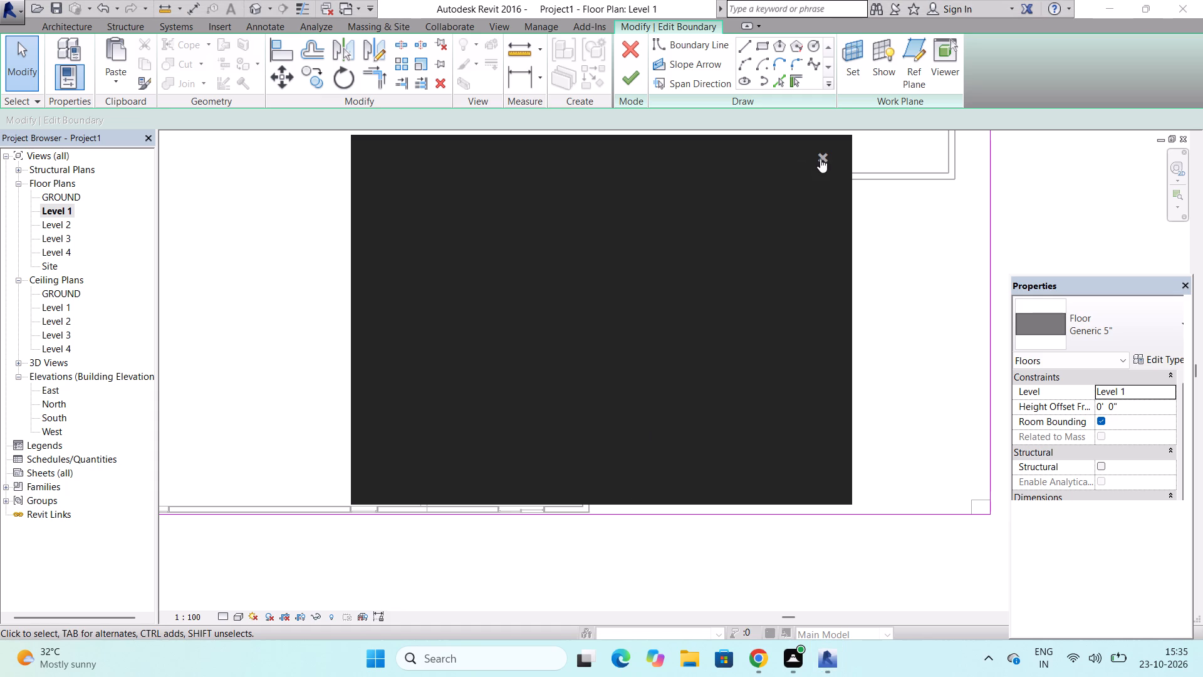
scroll(640, 550, "down", 3)
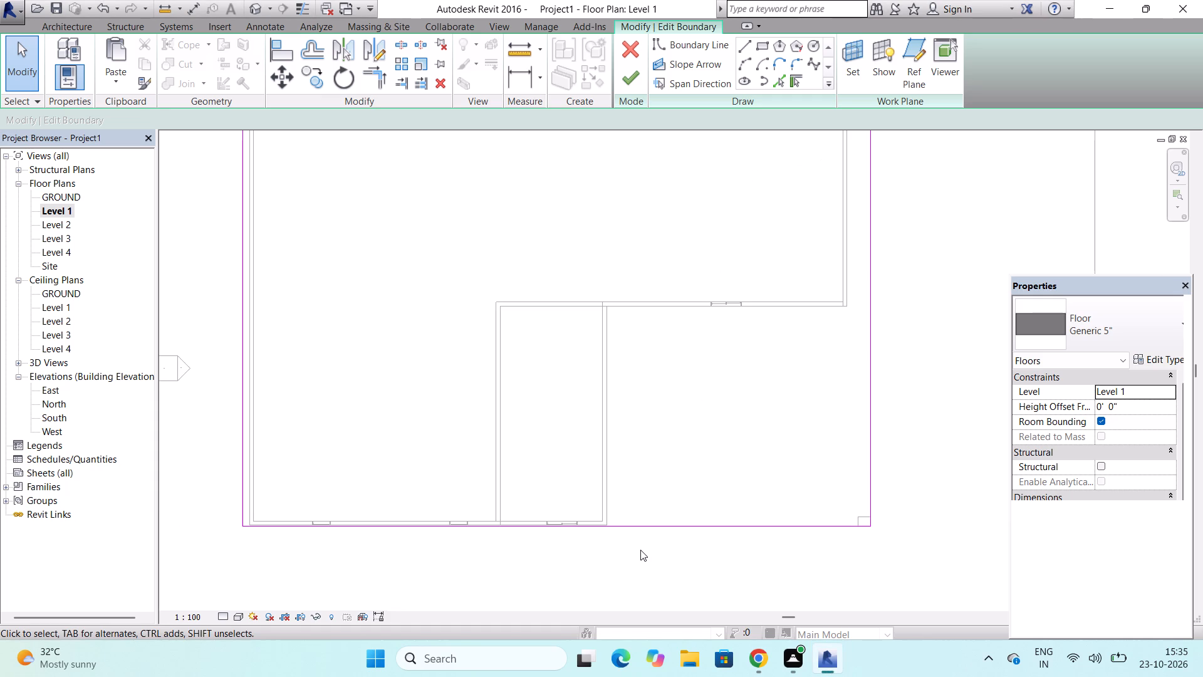
scroll(640, 550, "down", 1)
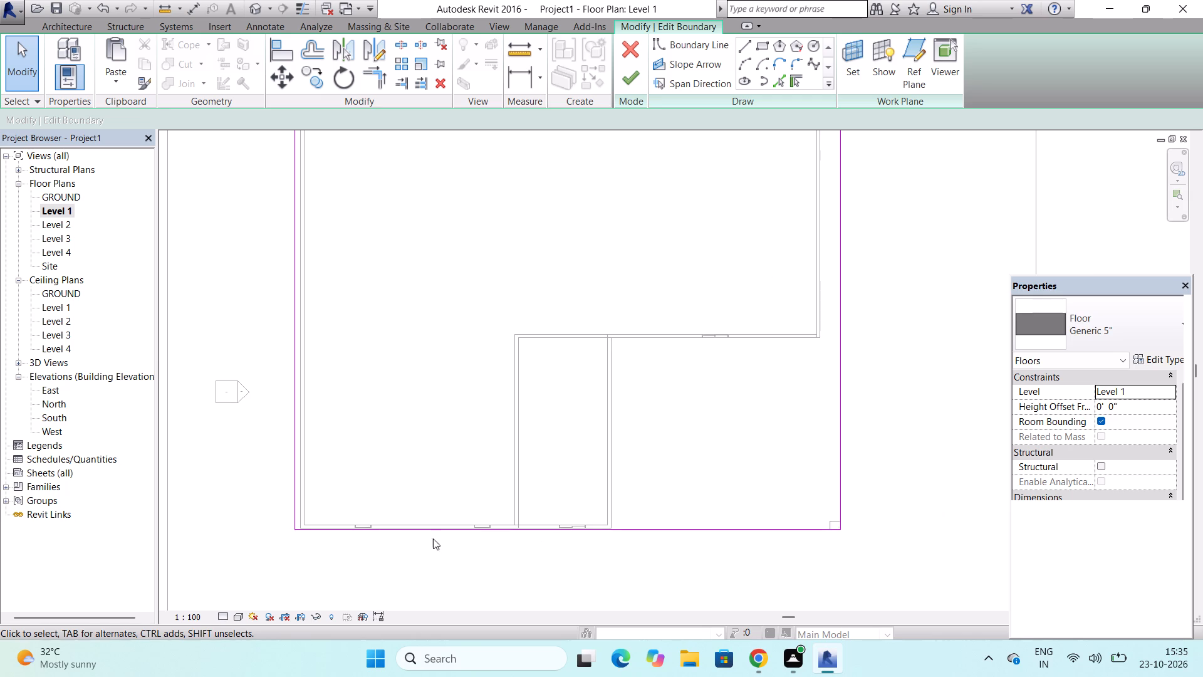
scroll(350, 522, "up", 6)
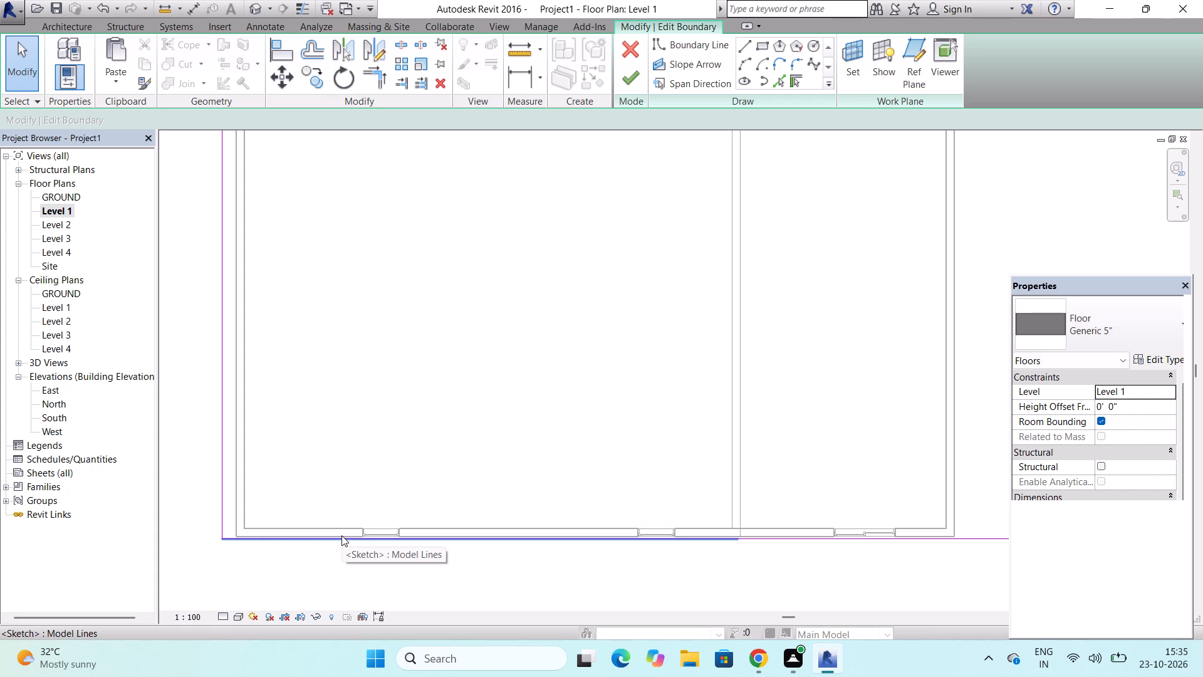
scroll(341, 535, "down", 5)
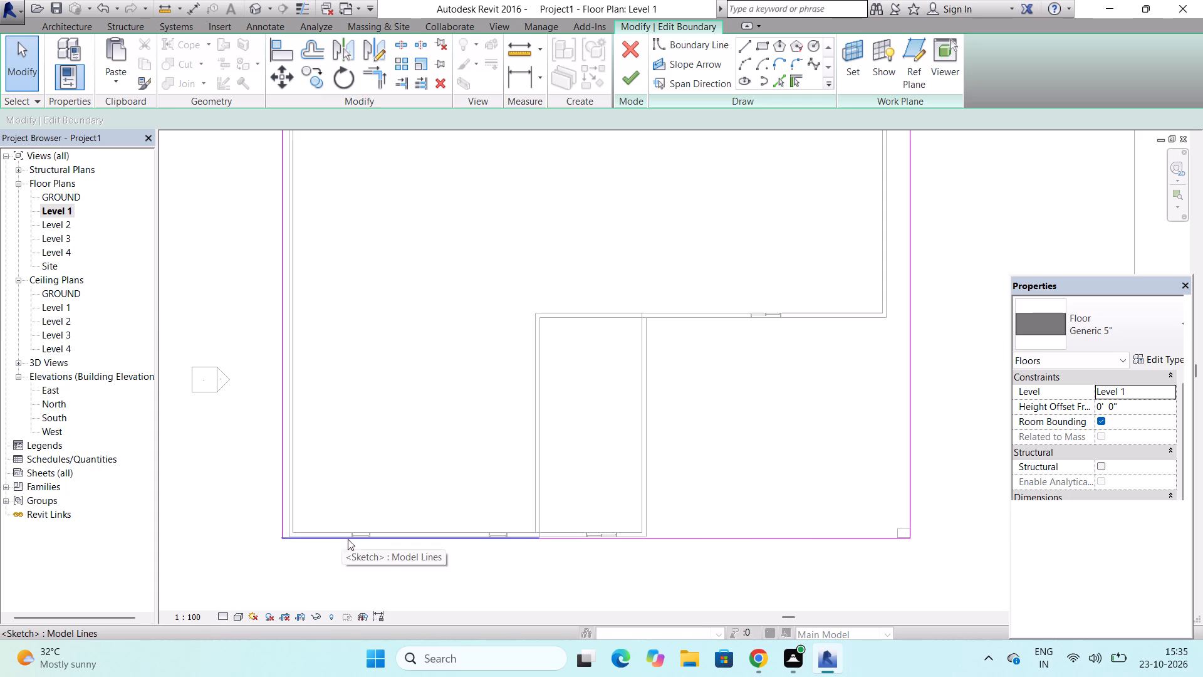
scroll(560, 566, "up", 3)
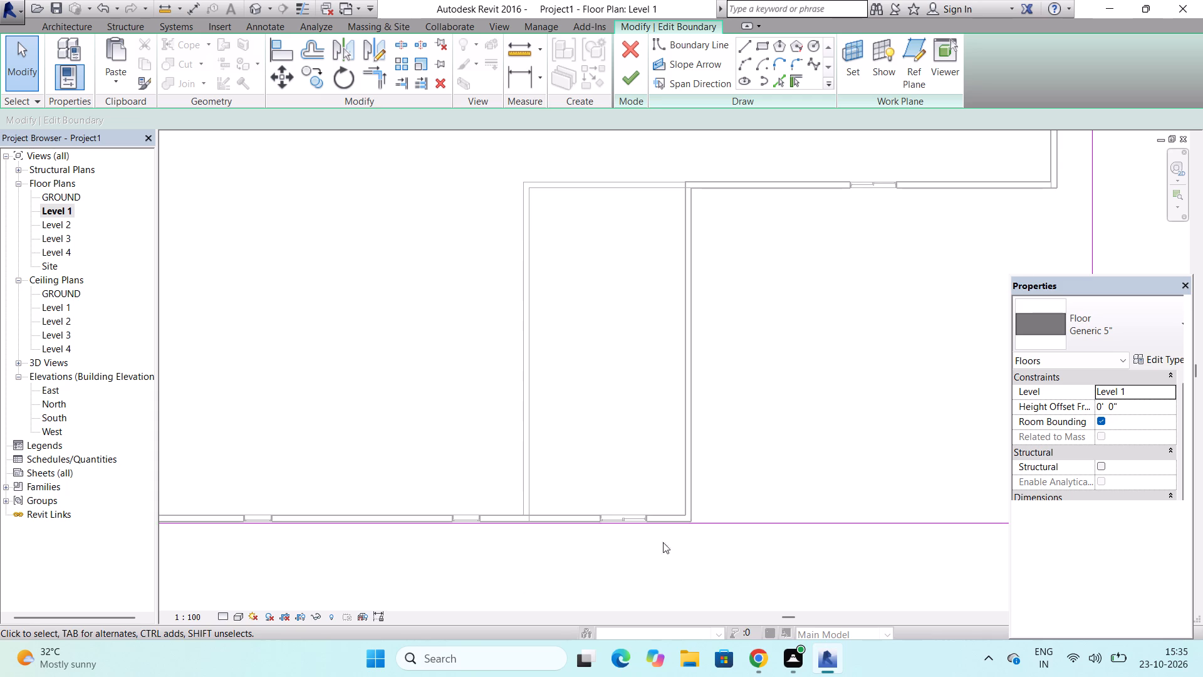
left_click(732, 523)
scroll(731, 523, "down", 3)
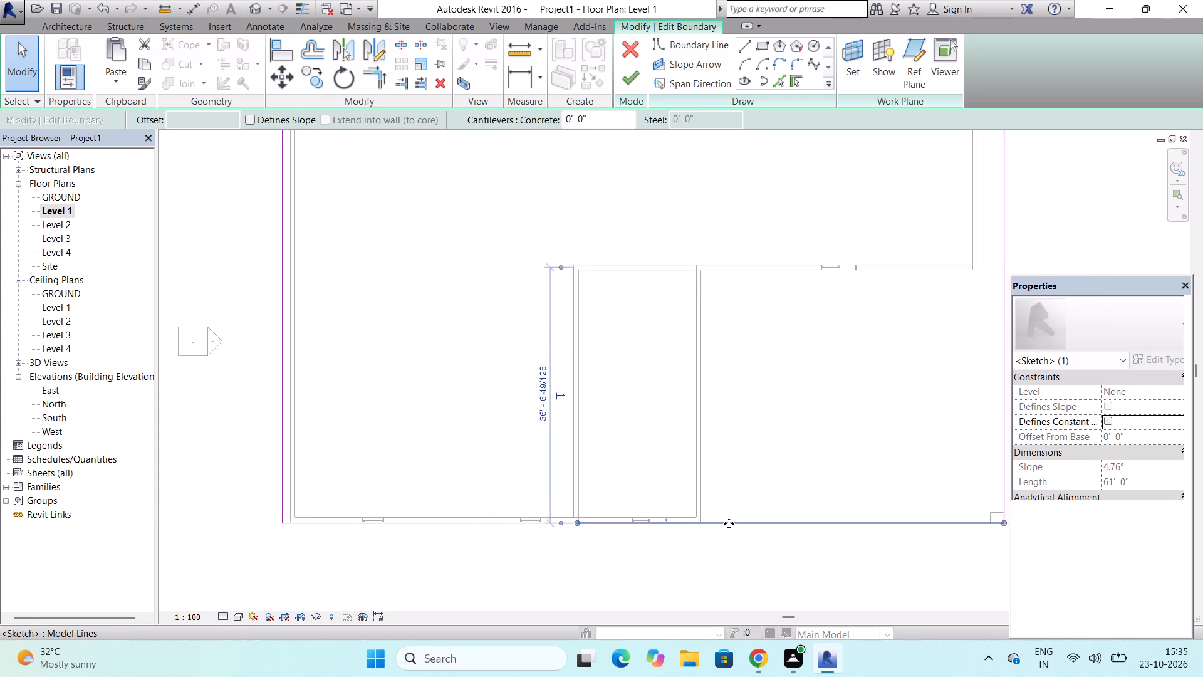
scroll(729, 523, "down", 3)
scroll(655, 515, "up", 5)
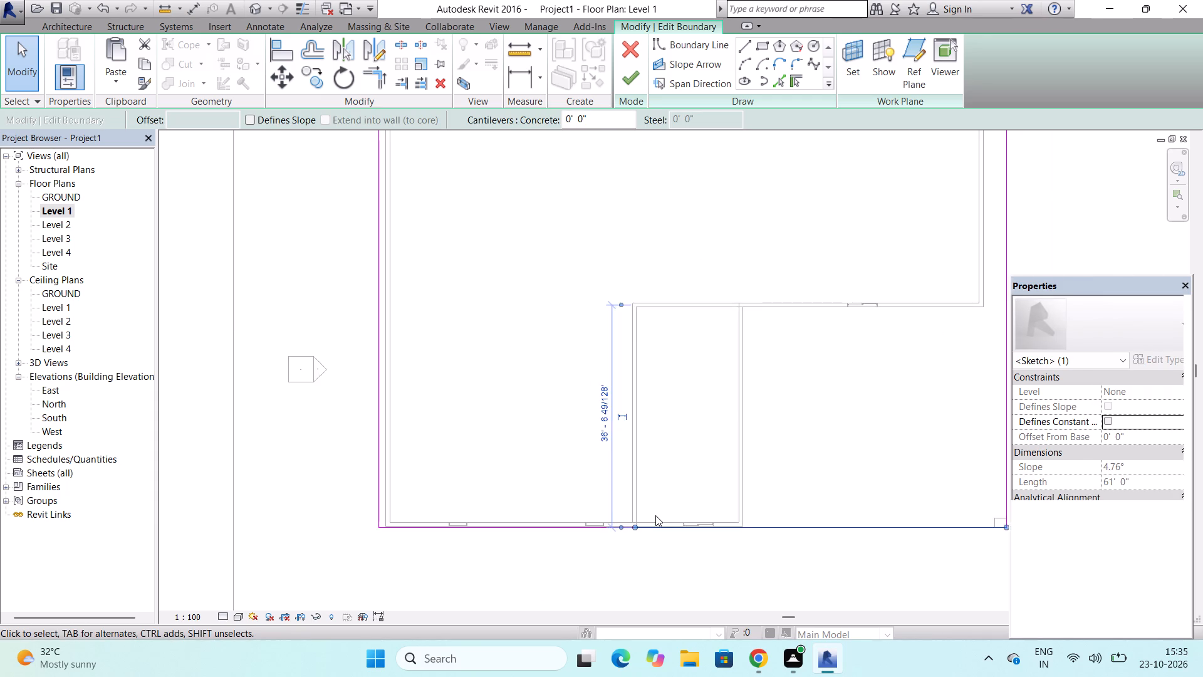
scroll(655, 515, "up", 2)
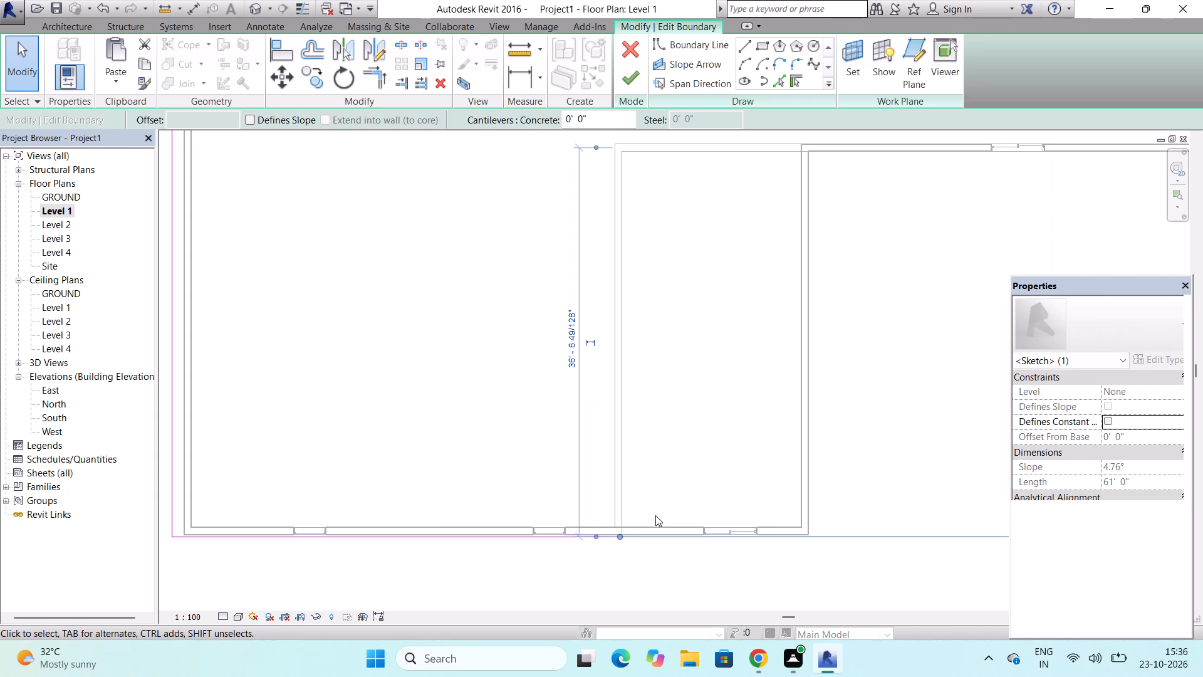
key("Delete")
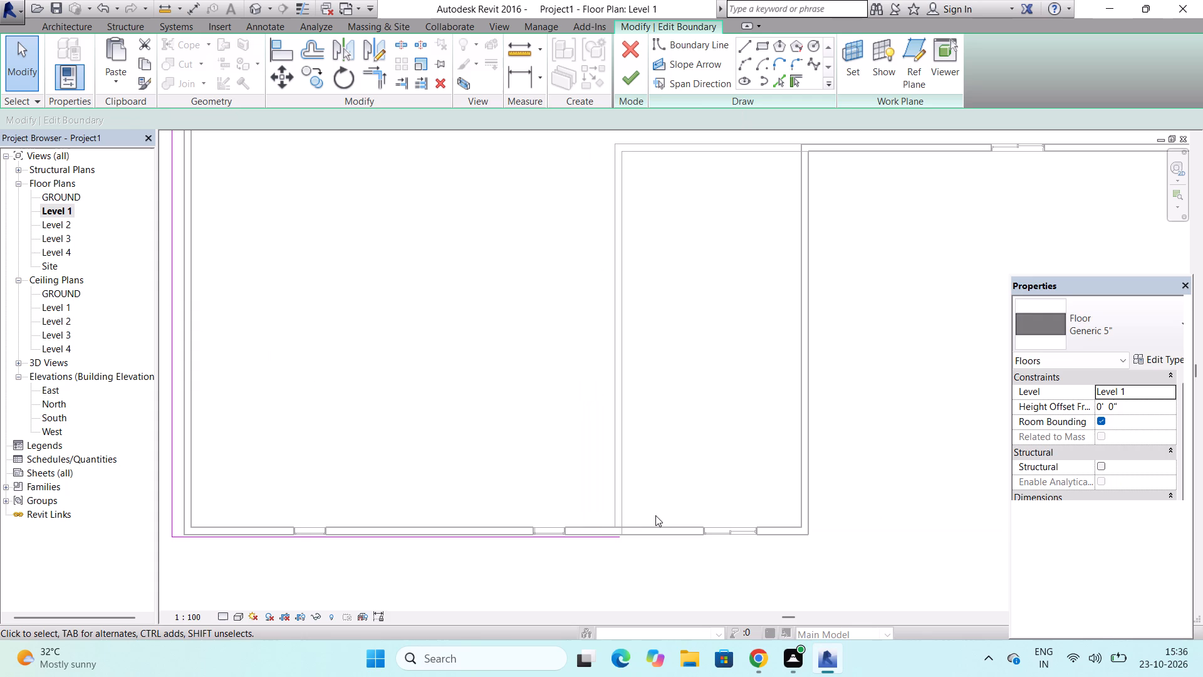
Draw a 2' boundary line straight south from the east end of the remaining south floor edge.
scroll(613, 518, "up", 3)
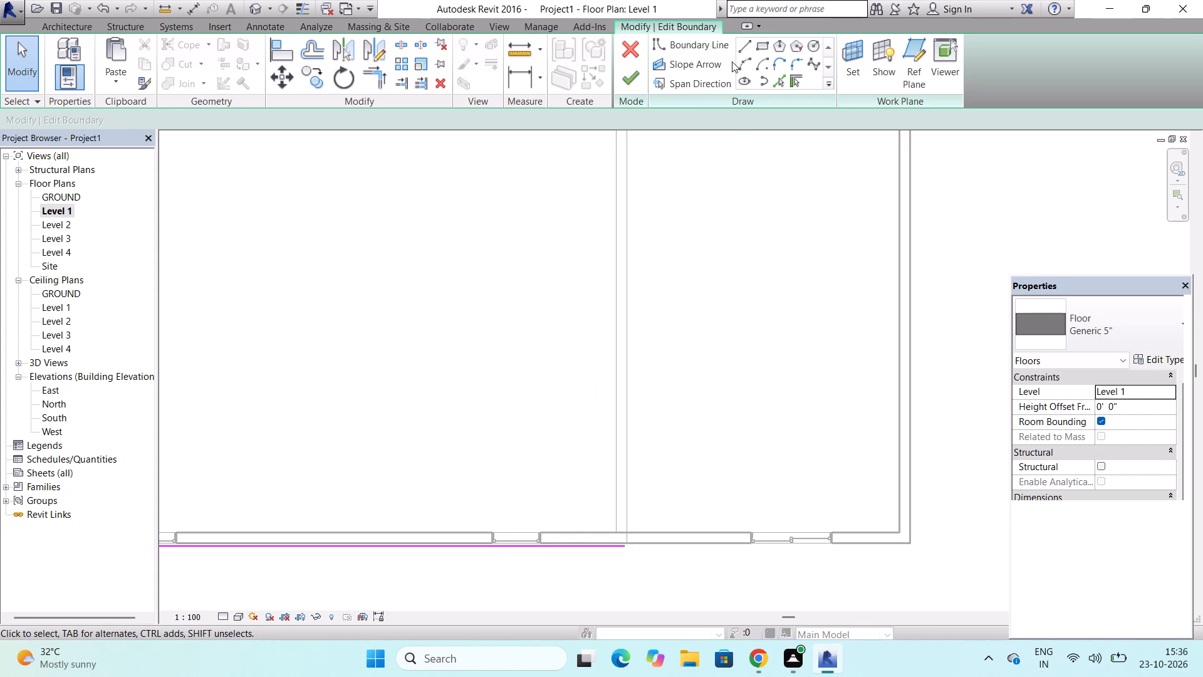
left_click(743, 48)
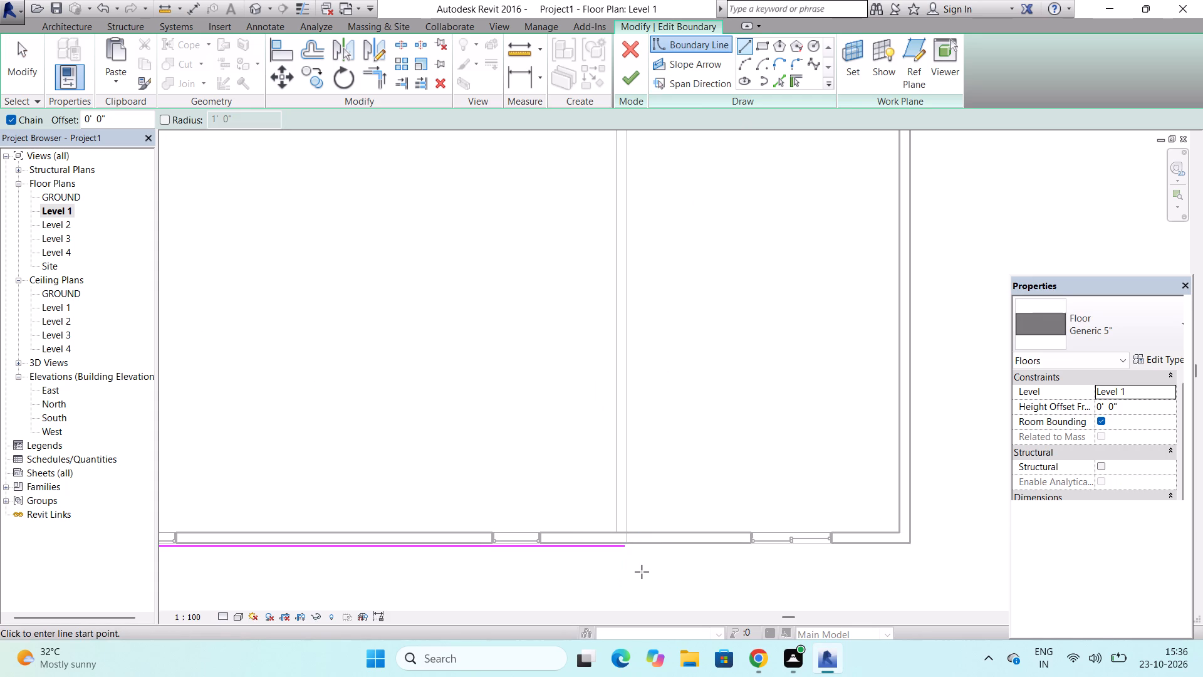
scroll(642, 572, "up", 8)
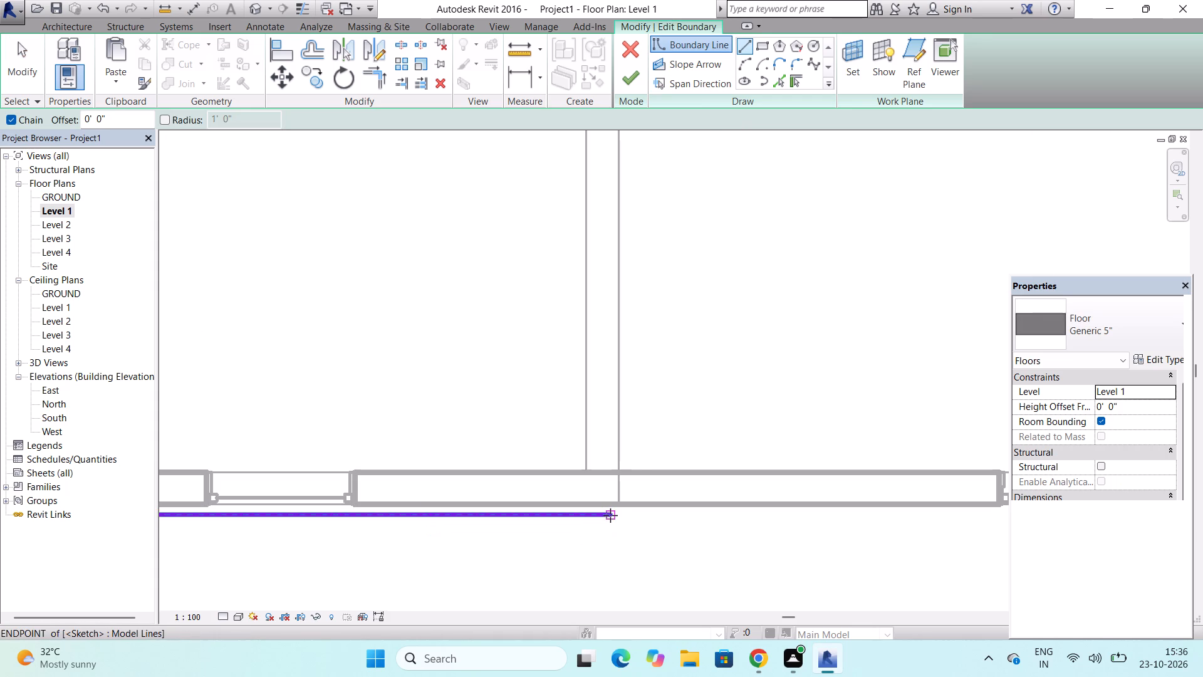
left_click(610, 515)
scroll(610, 515, "down", 12)
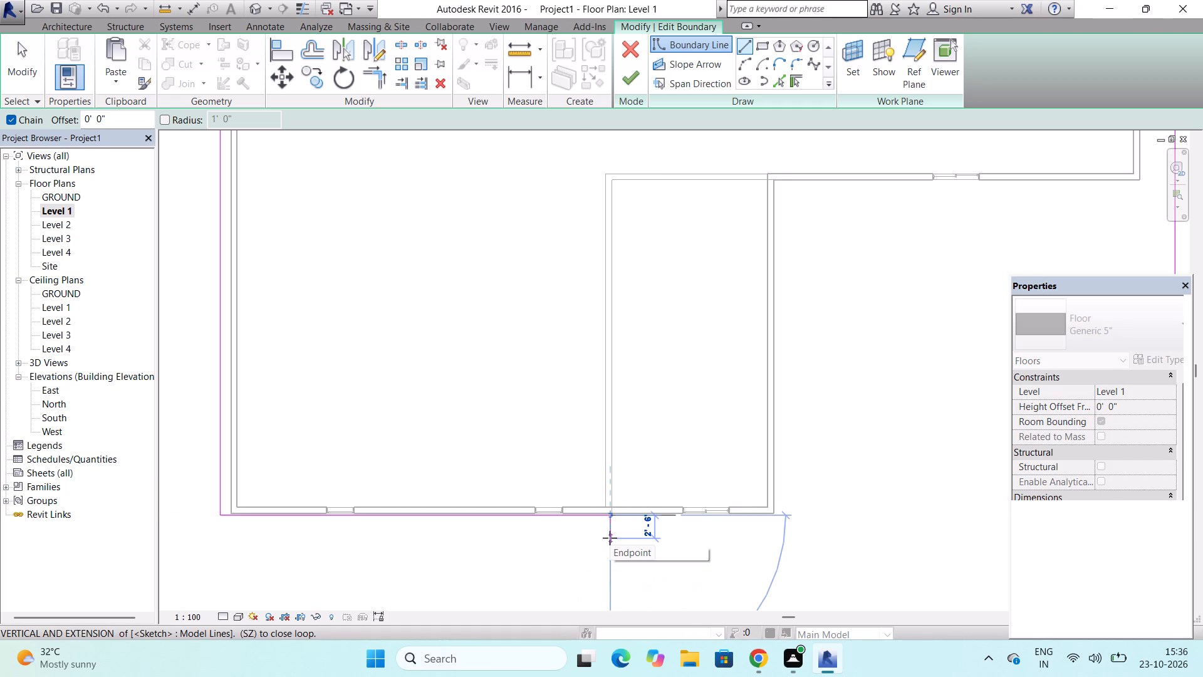
scroll(610, 535, "up", 3)
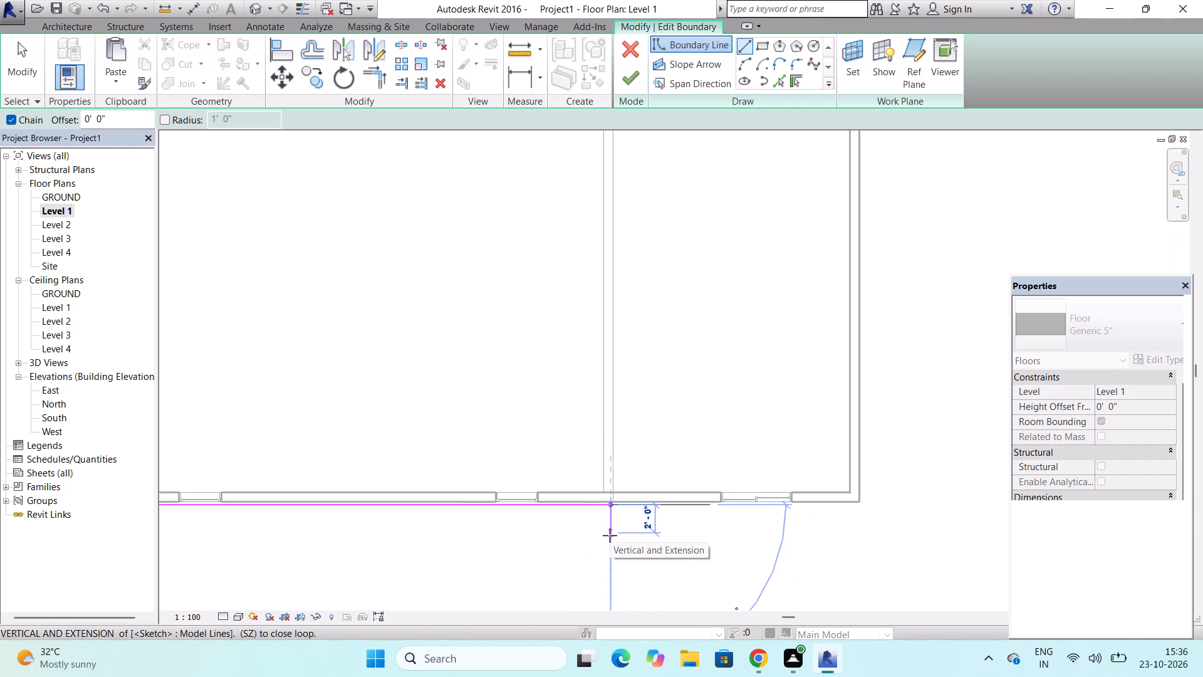
left_click(610, 535)
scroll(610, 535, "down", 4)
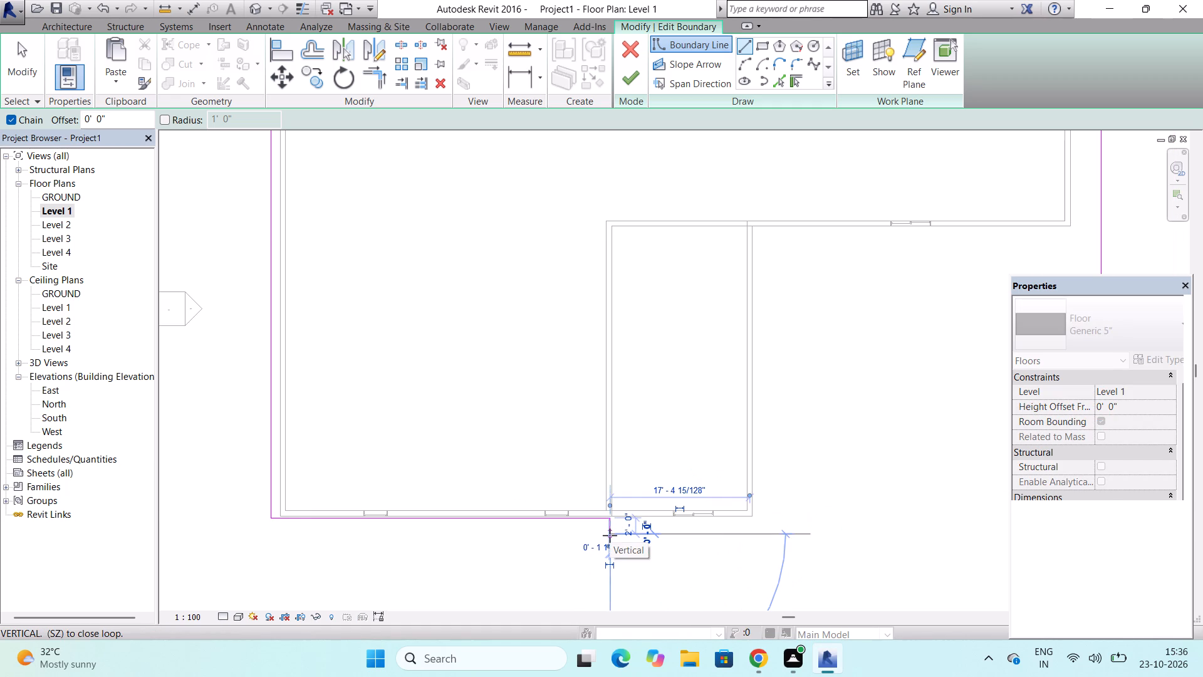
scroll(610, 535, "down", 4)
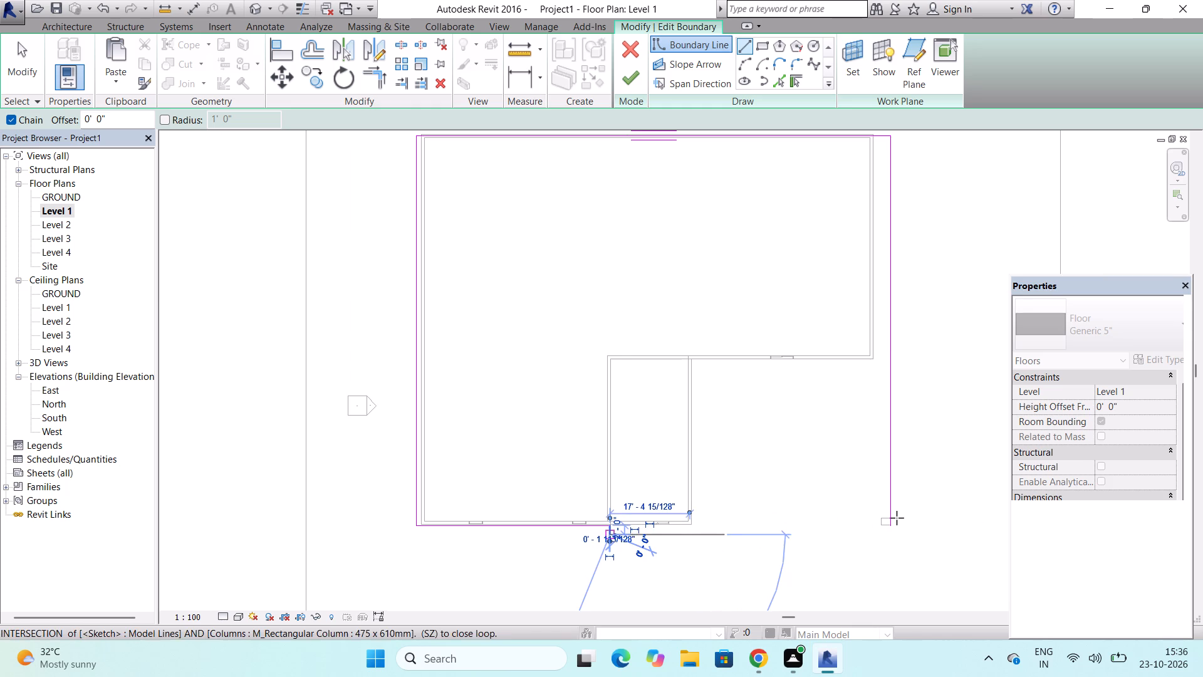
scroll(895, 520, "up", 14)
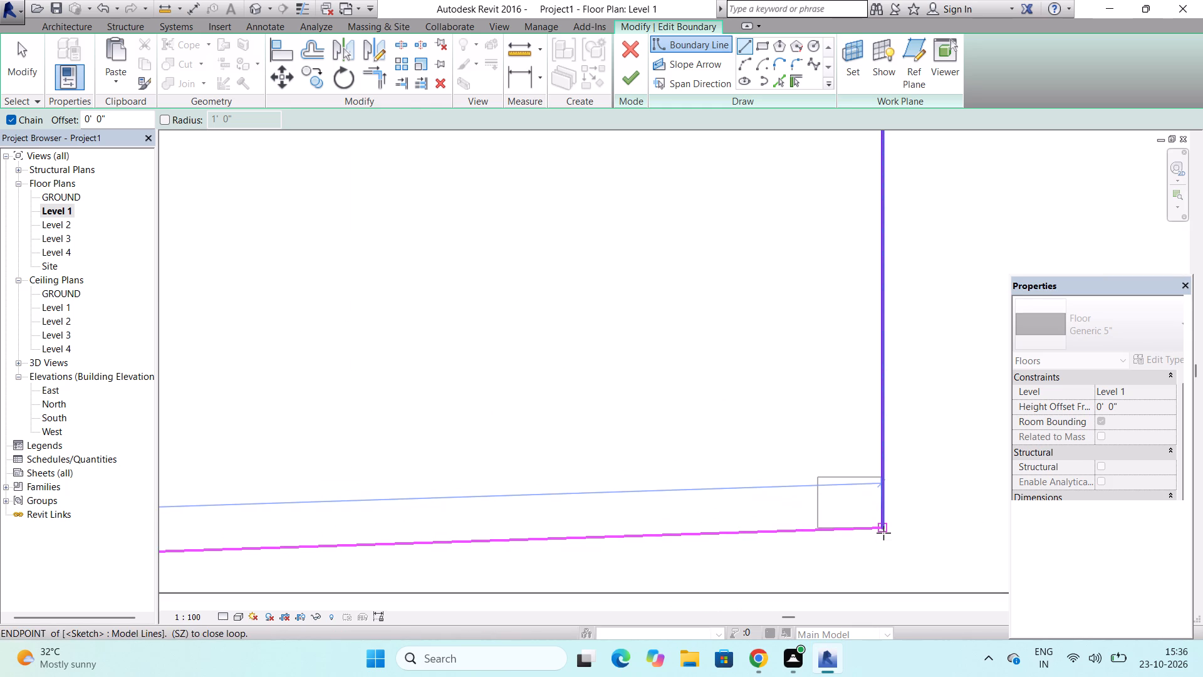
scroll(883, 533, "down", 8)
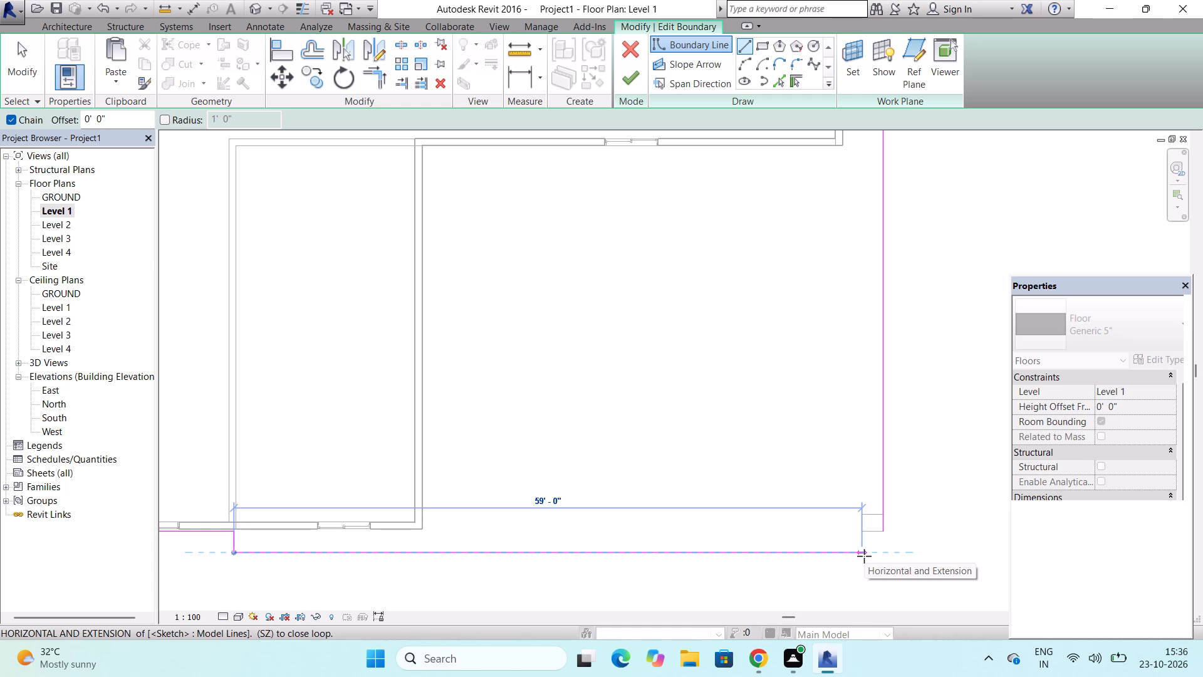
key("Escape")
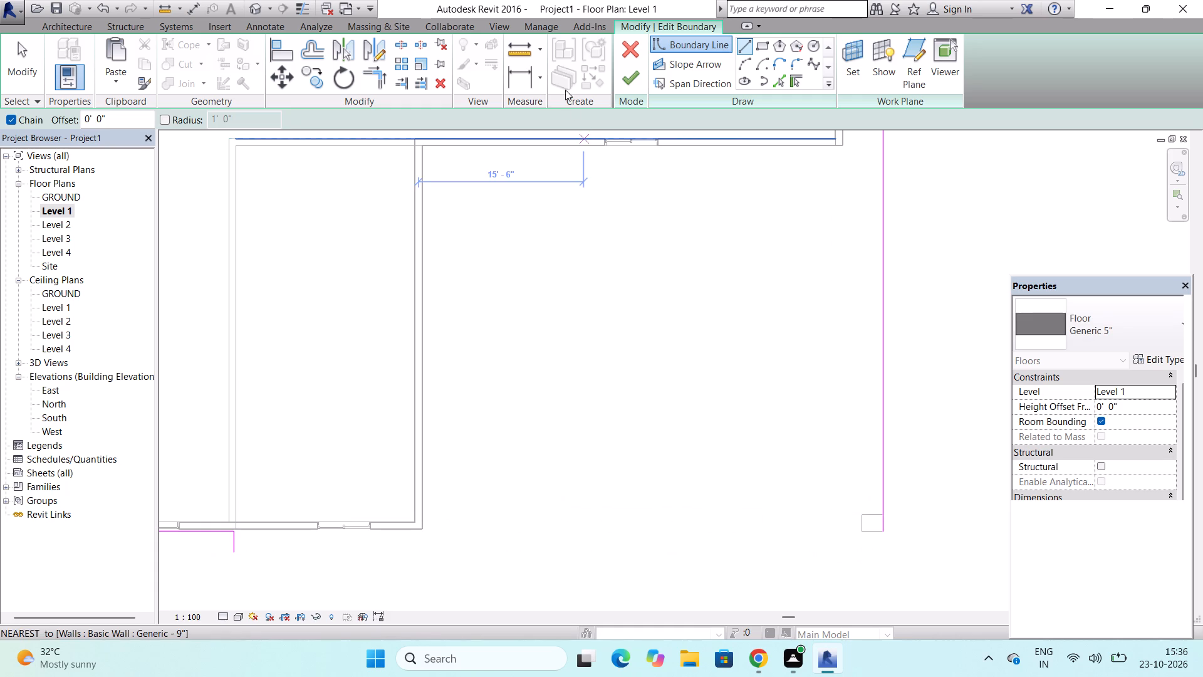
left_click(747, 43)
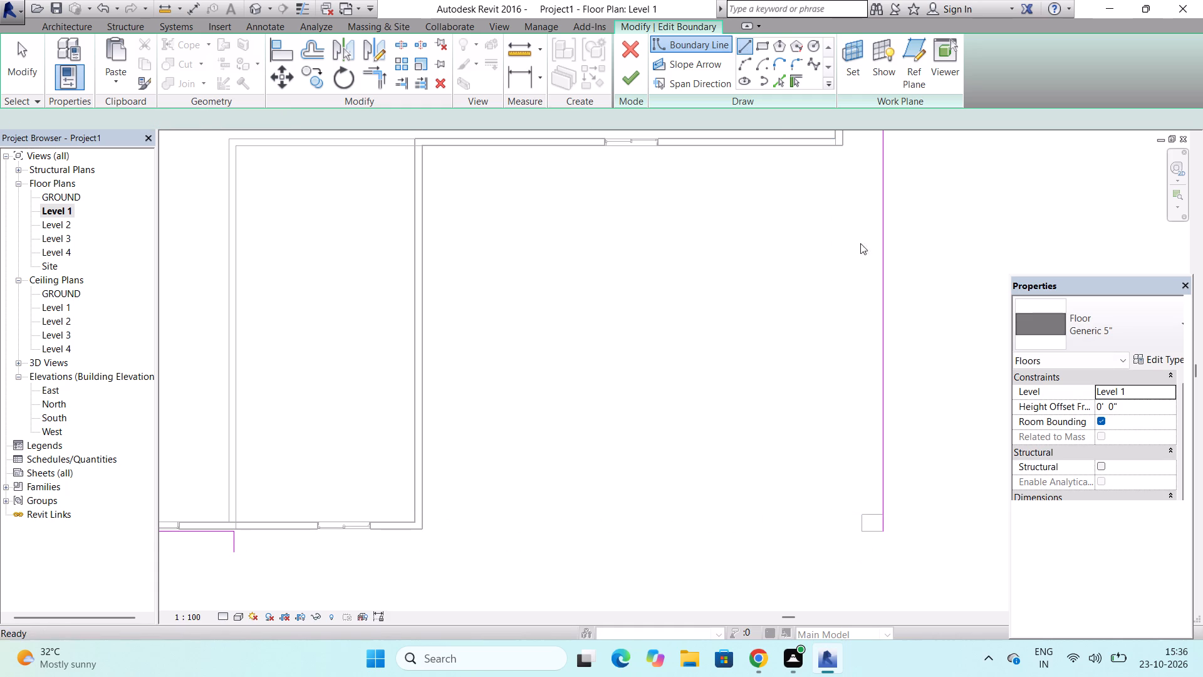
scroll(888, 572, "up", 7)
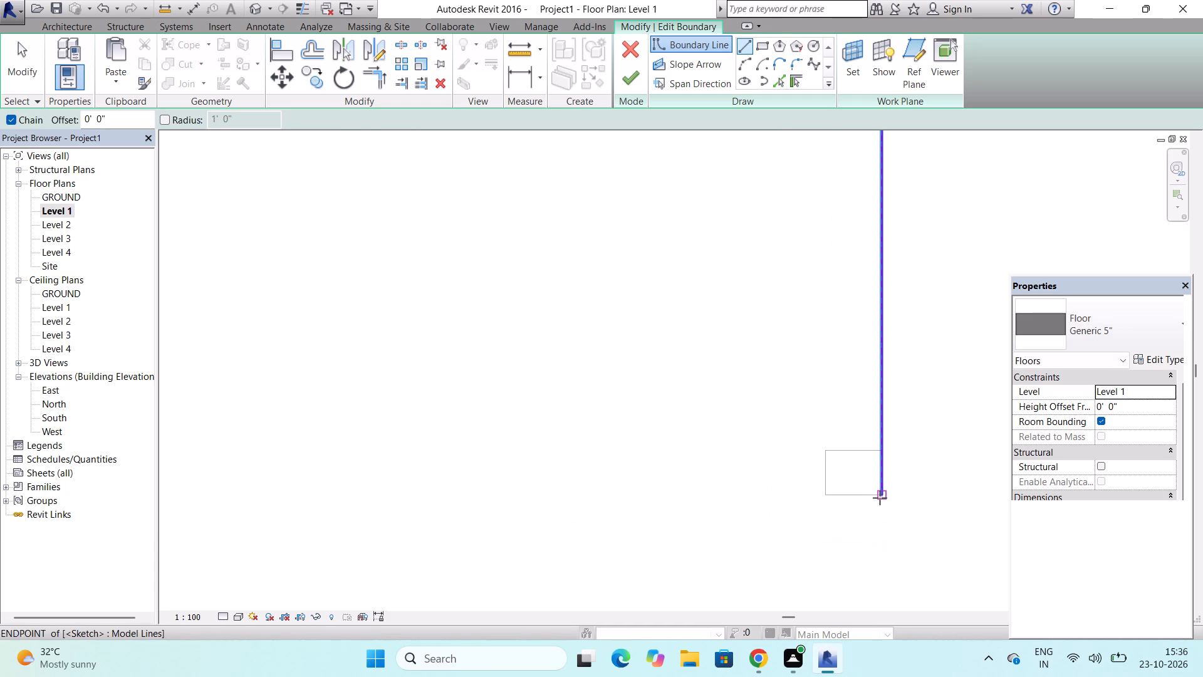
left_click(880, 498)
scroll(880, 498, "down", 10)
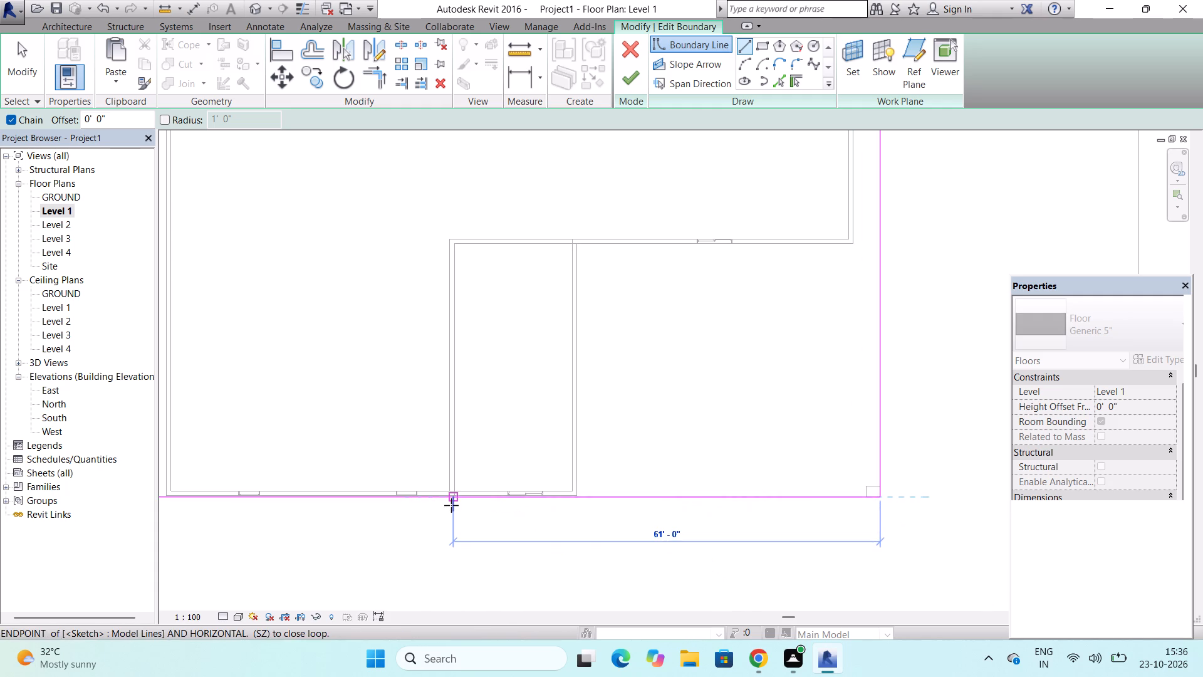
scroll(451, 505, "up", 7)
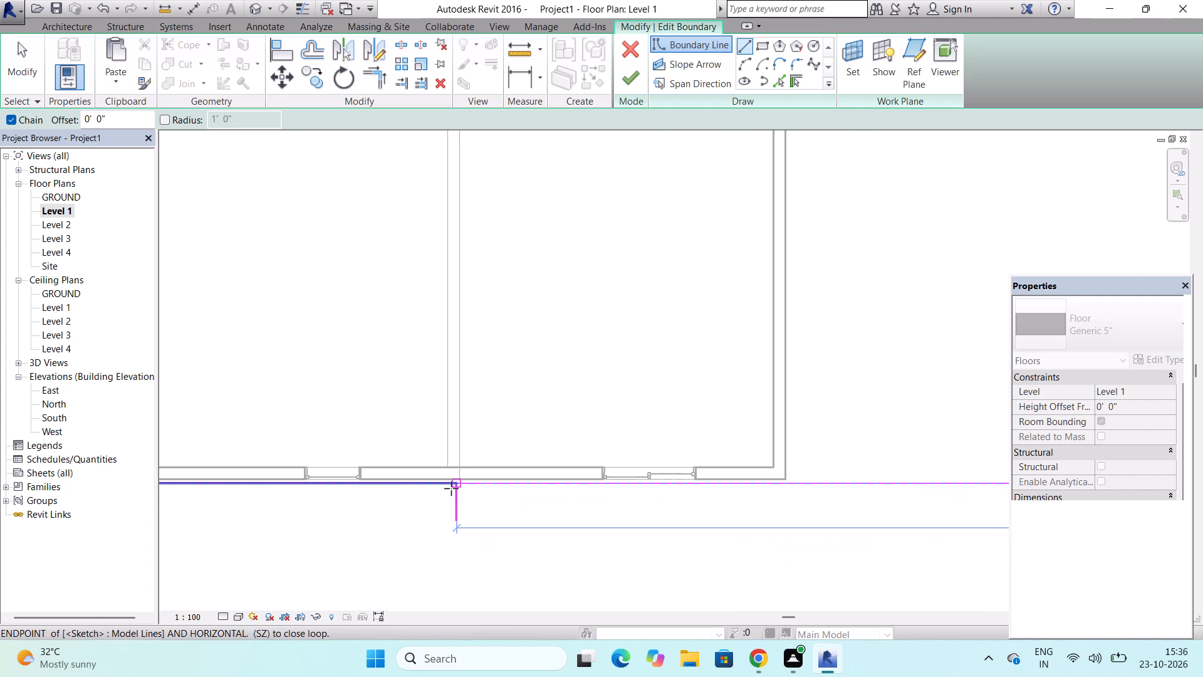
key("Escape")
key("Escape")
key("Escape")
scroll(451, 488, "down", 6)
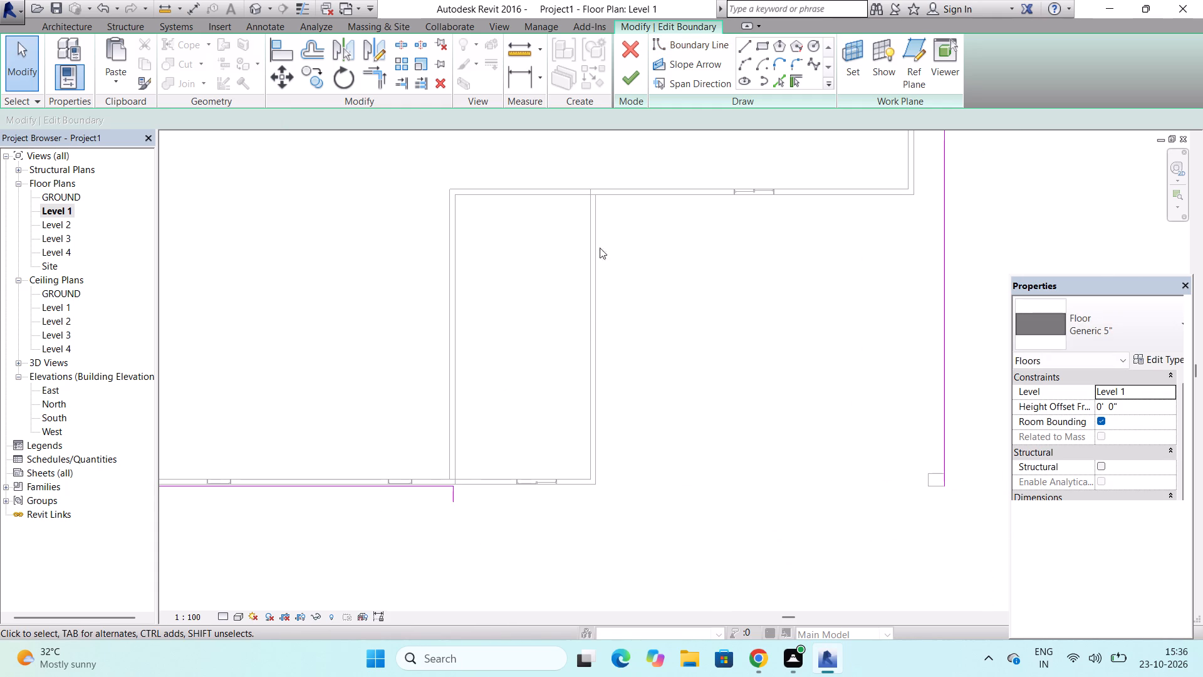
Draw a 61' boundary line east from the 2' line's south end to align with the floor's east edge, dismissing the interrupting pop-up.
left_click(747, 50)
scroll(465, 514, "up", 6)
left_click(442, 490)
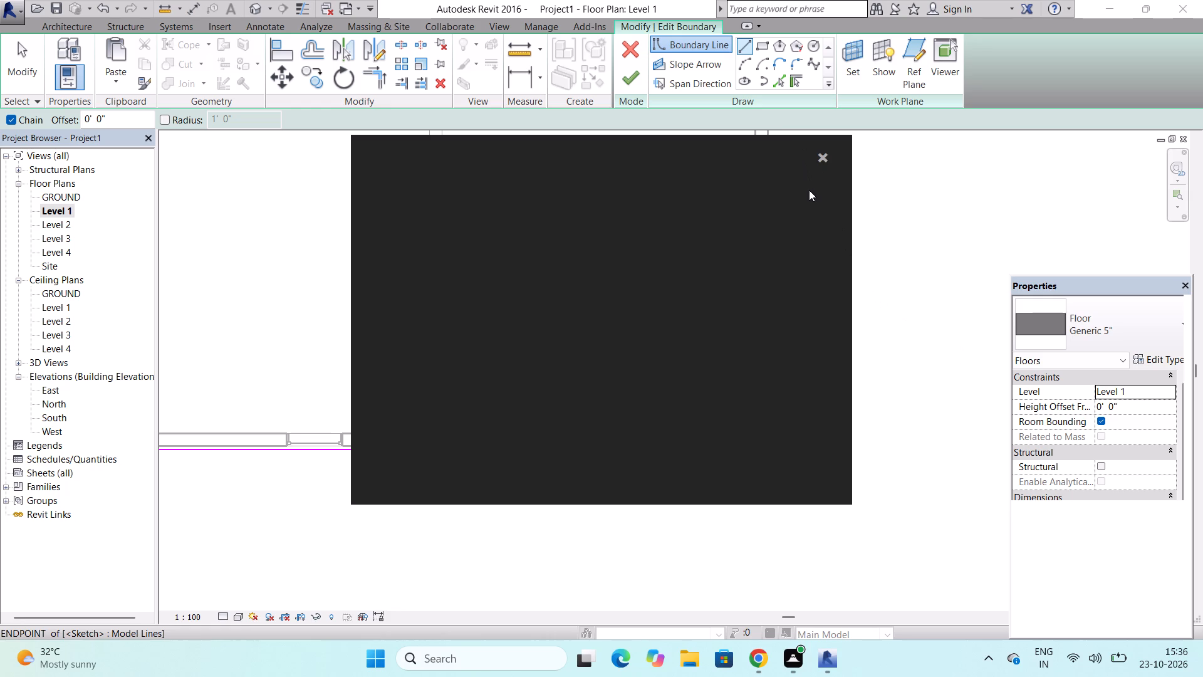
left_click(825, 157)
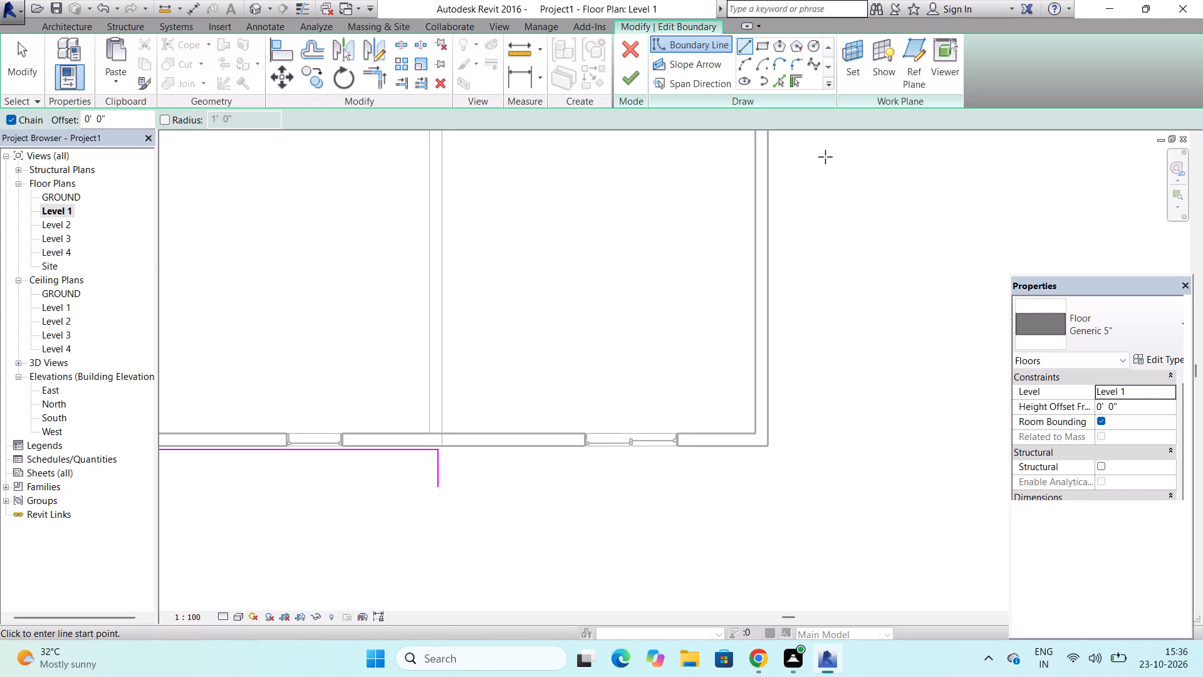
left_click(435, 486)
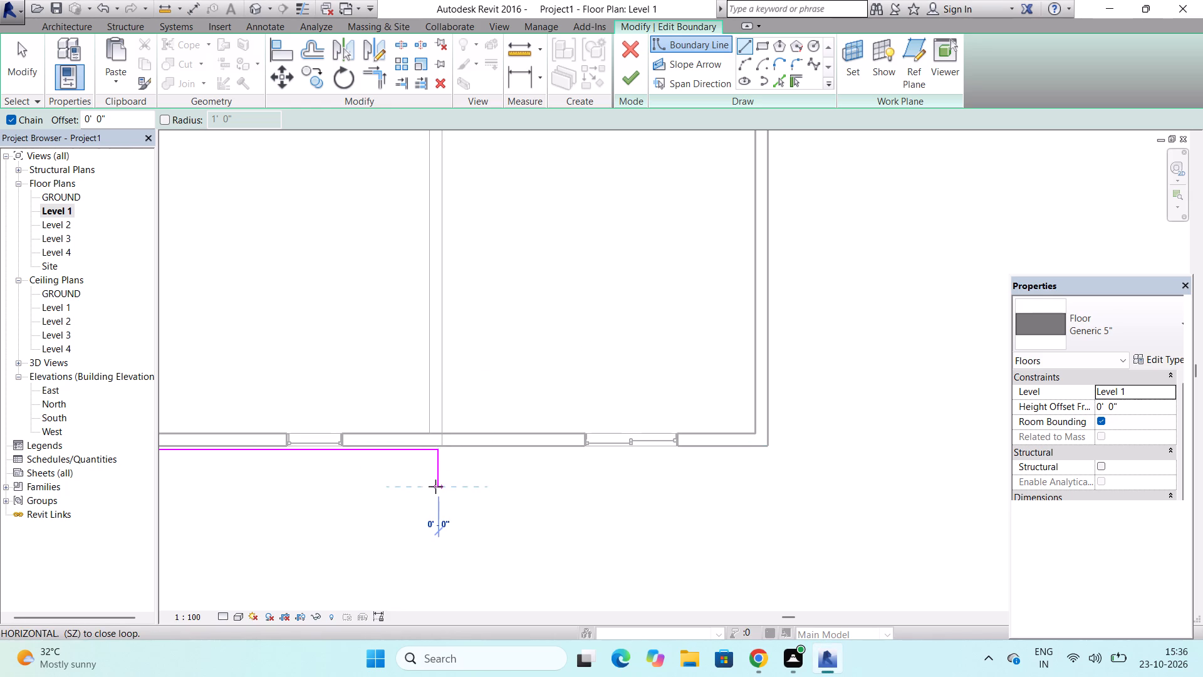
scroll(435, 486, "down", 8)
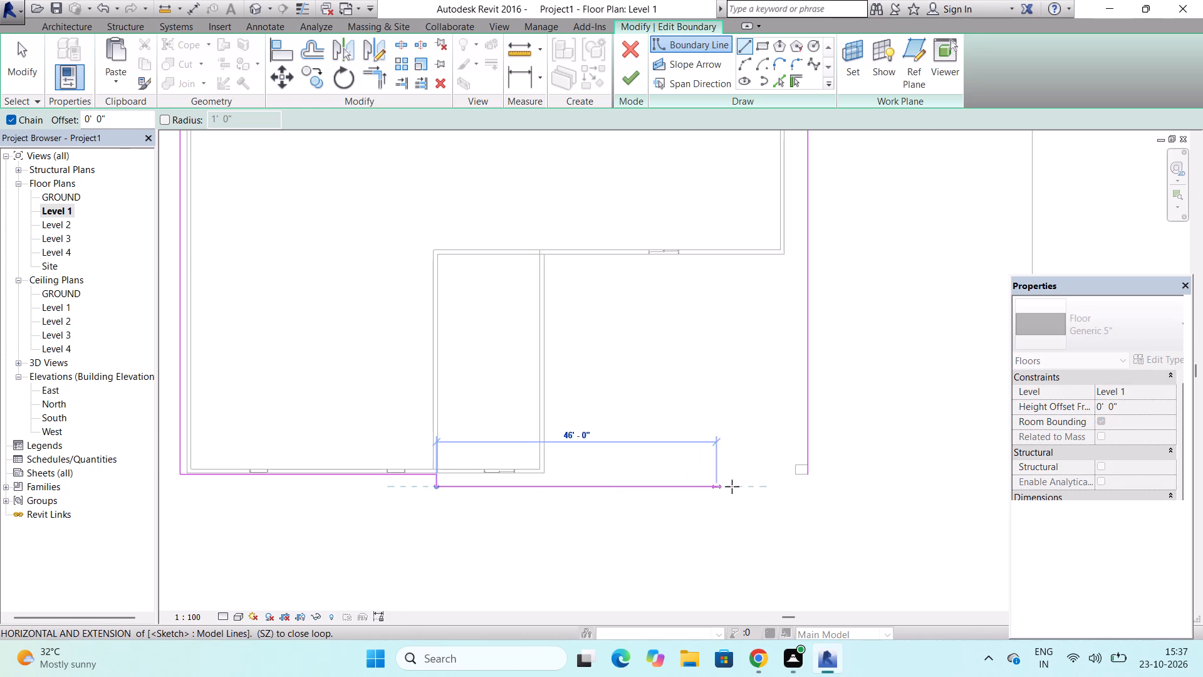
scroll(804, 495, "up", 6)
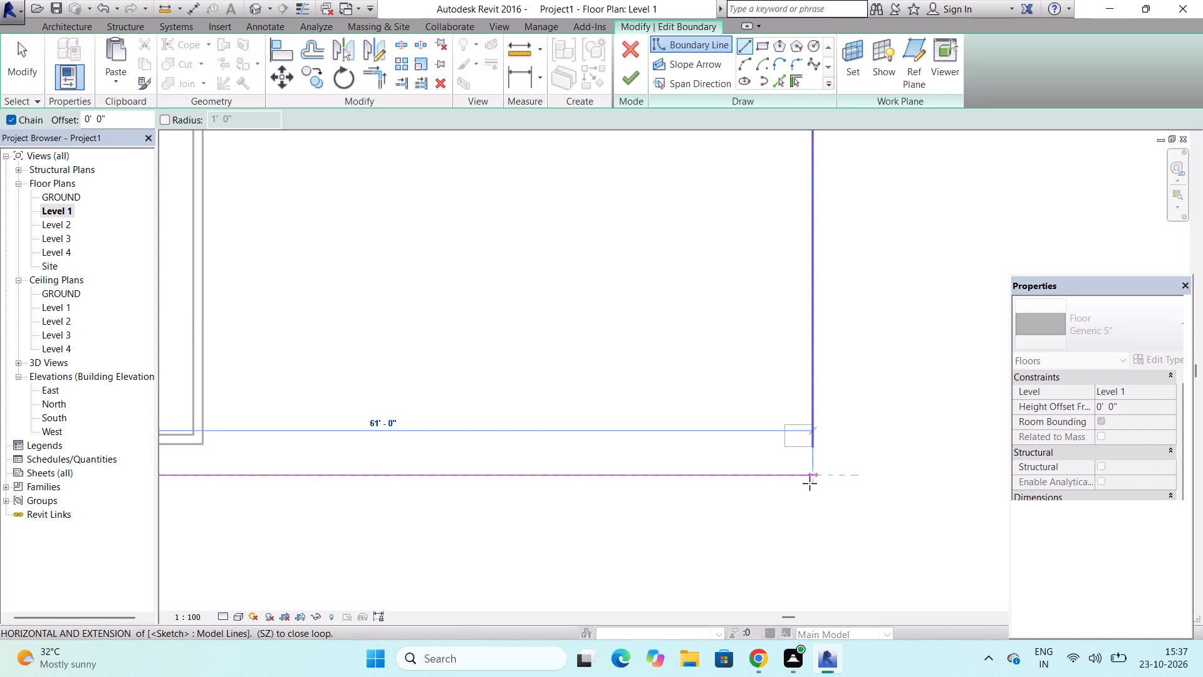
left_click(810, 483)
key("Escape")
key("Escape")
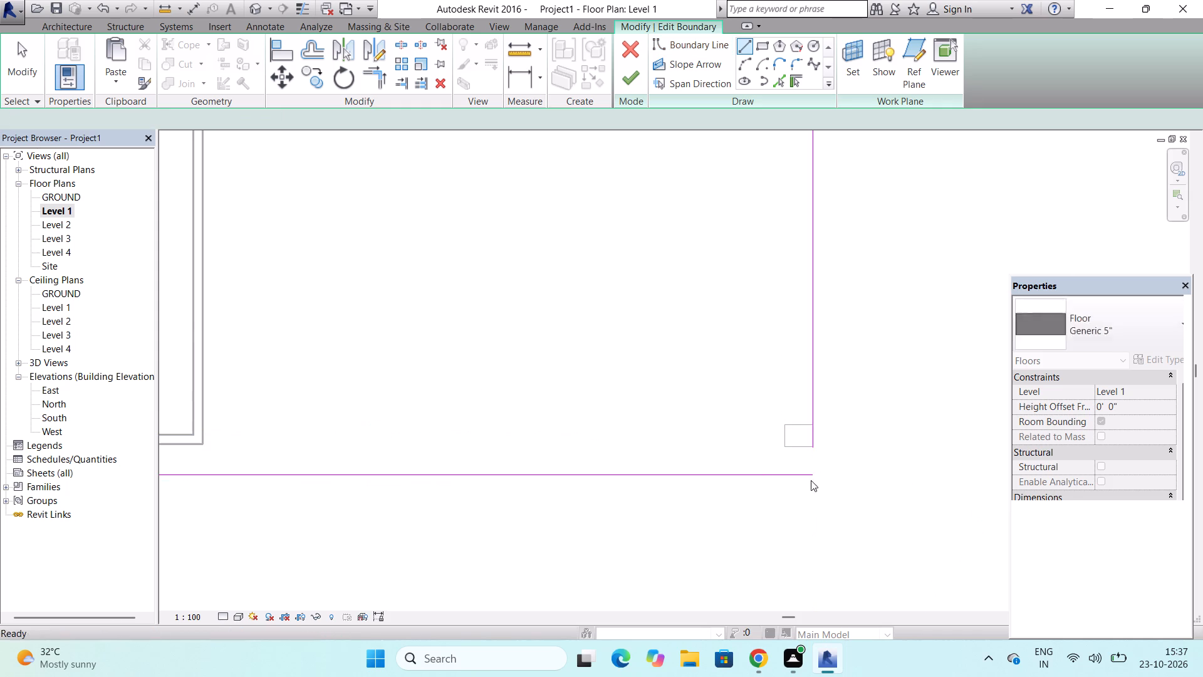
key("Escape")
Extend the floor's east boundary line 2' south to meet the east end of the new south boundary line.
scroll(811, 439, "up", 3)
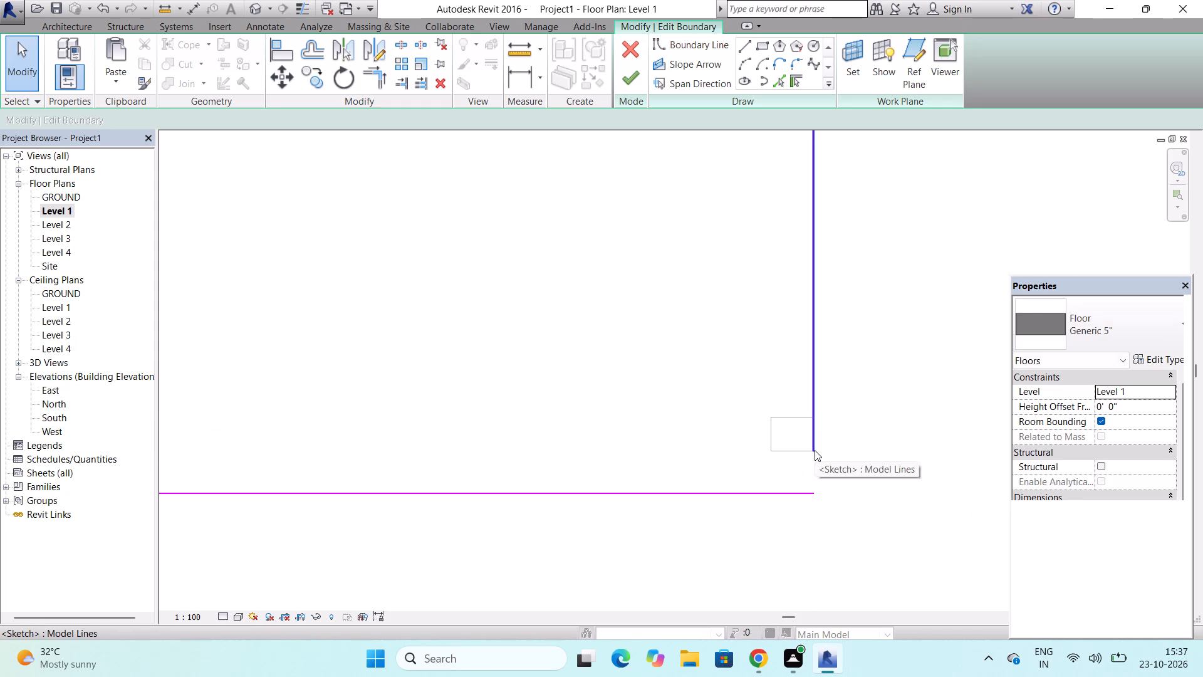
left_click(815, 442)
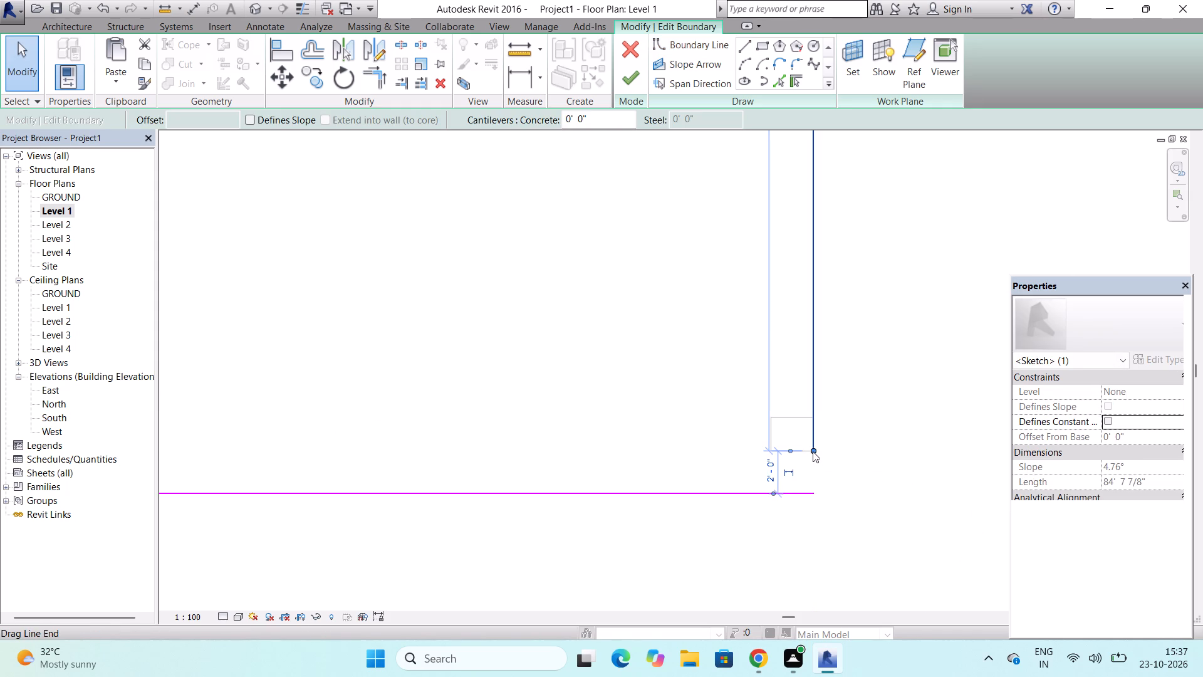
left_click_drag(813, 449, 813, 501)
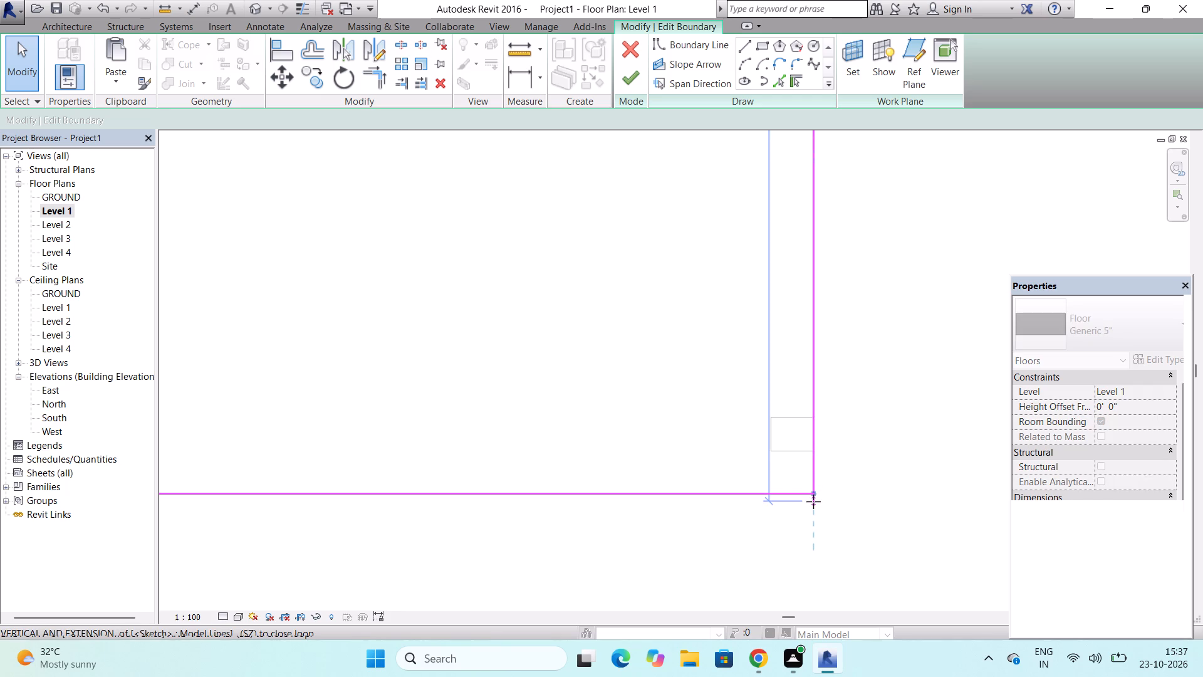
left_click_drag(813, 501, 813, 492)
key("Escape")
key("Escape")
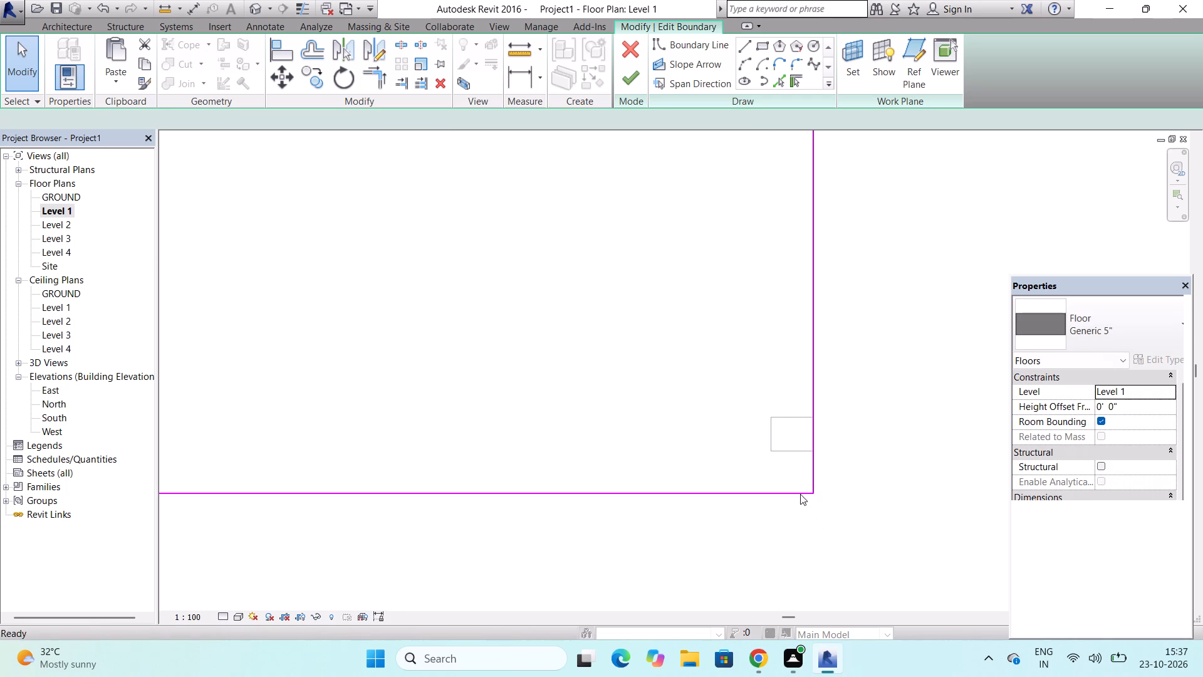
key("Escape")
Finish the Level 1 floor boundary edit and deselect the floor.
triple_click(786, 449)
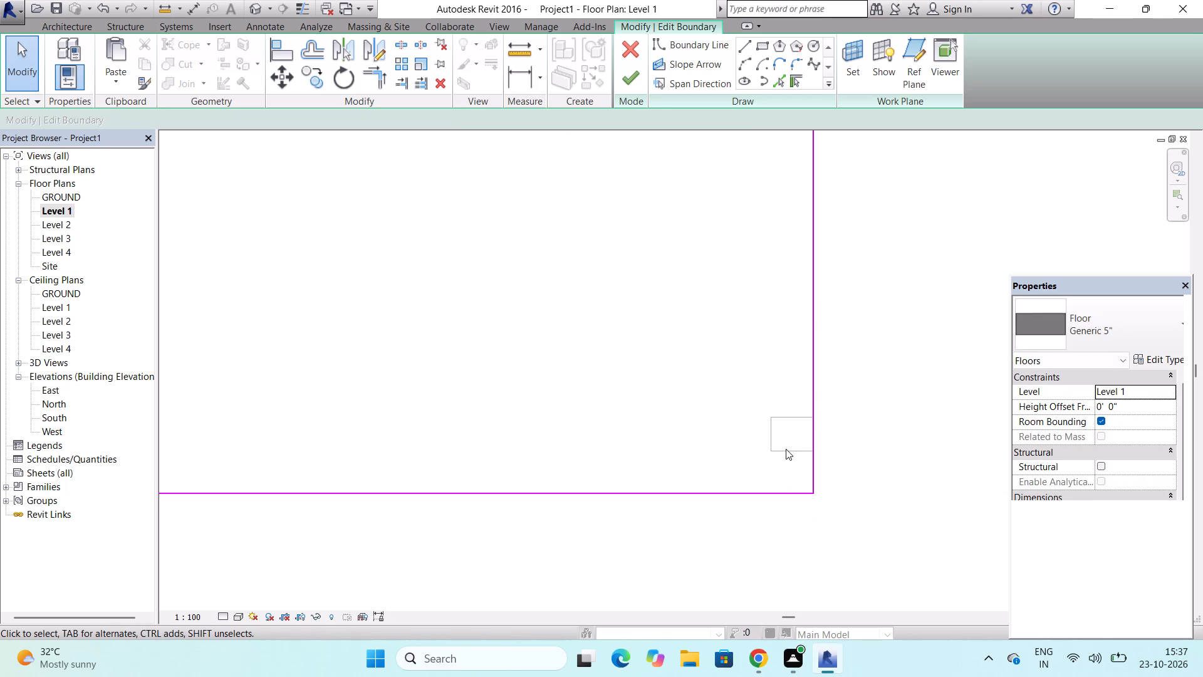
double_click(786, 449)
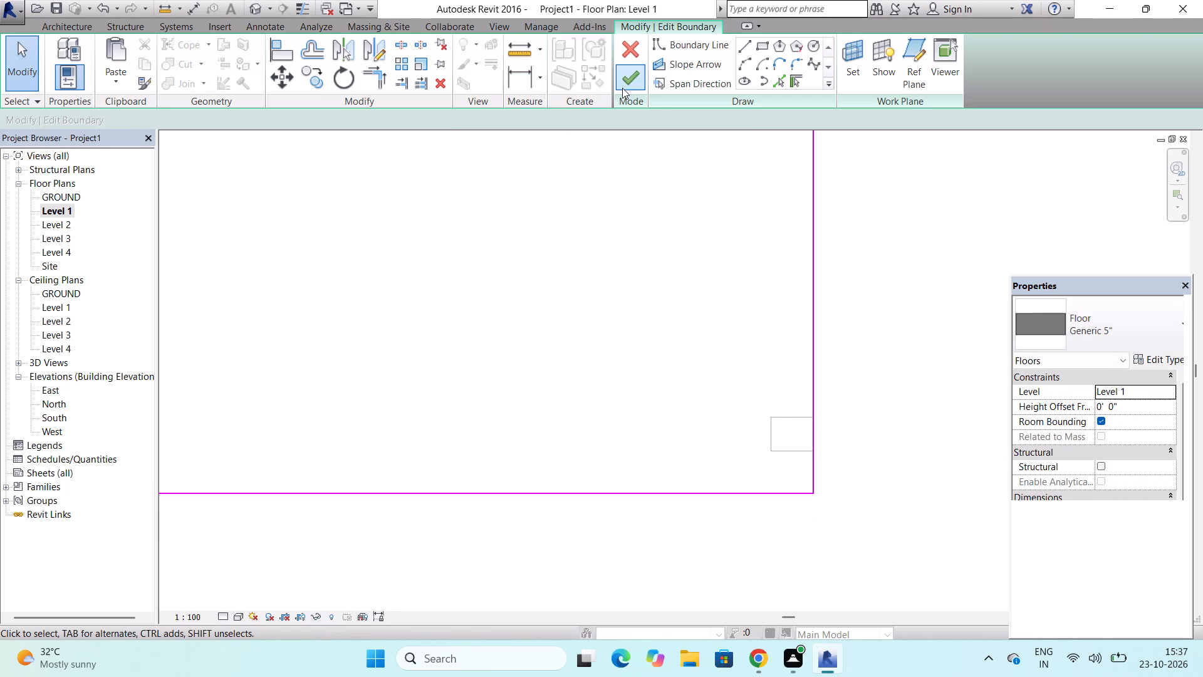
left_click(623, 85)
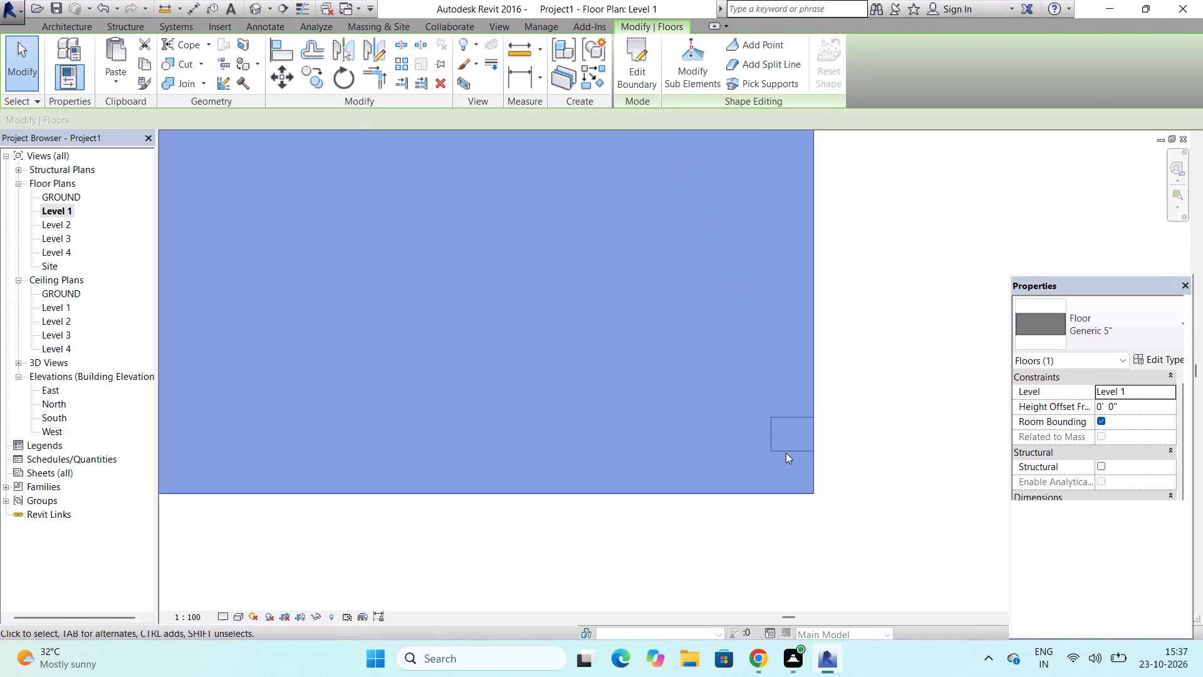
key("Escape")
Open the 3D view, dismissing the save reminder, and examine the extended Level 1 floor around the southeast column from above.
scroll(786, 453, "down", 13)
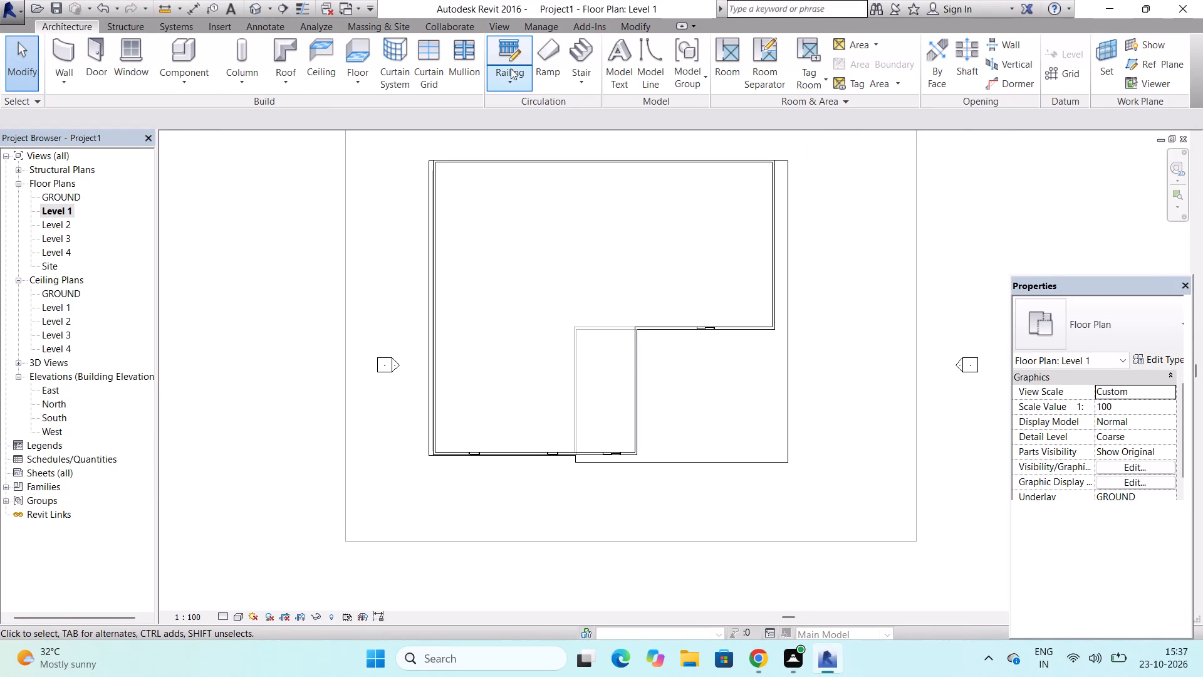
scroll(634, 219, "down", 4)
scroll(642, 274, "down", 3)
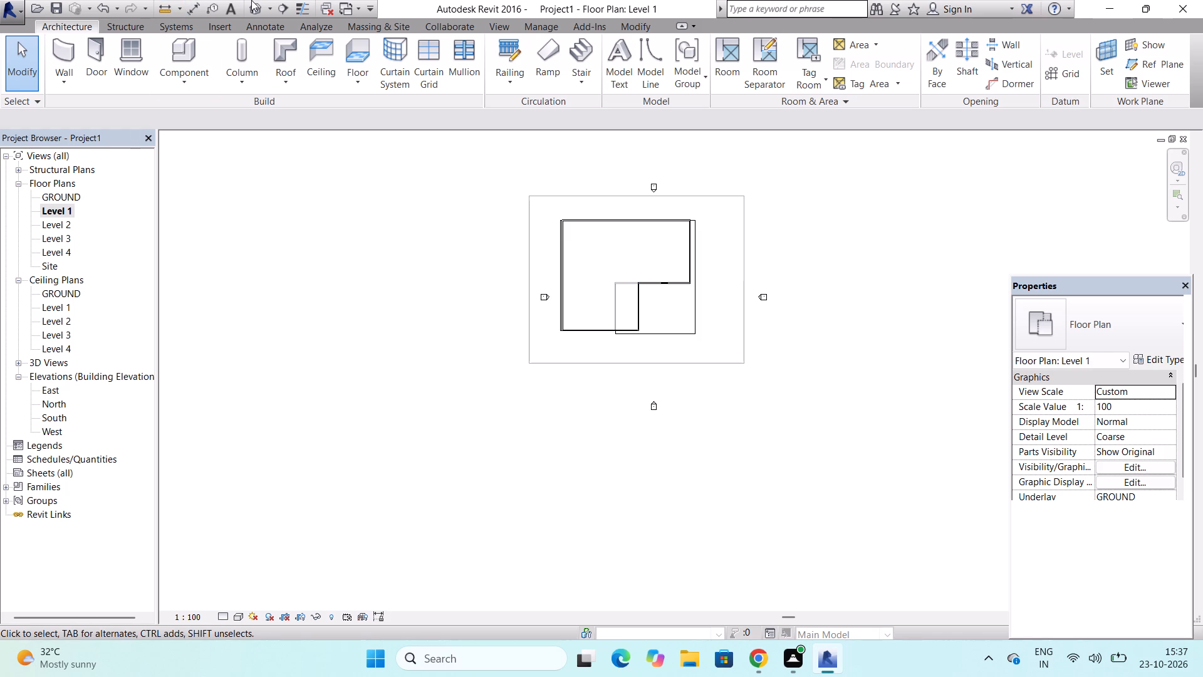
left_click(251, 0)
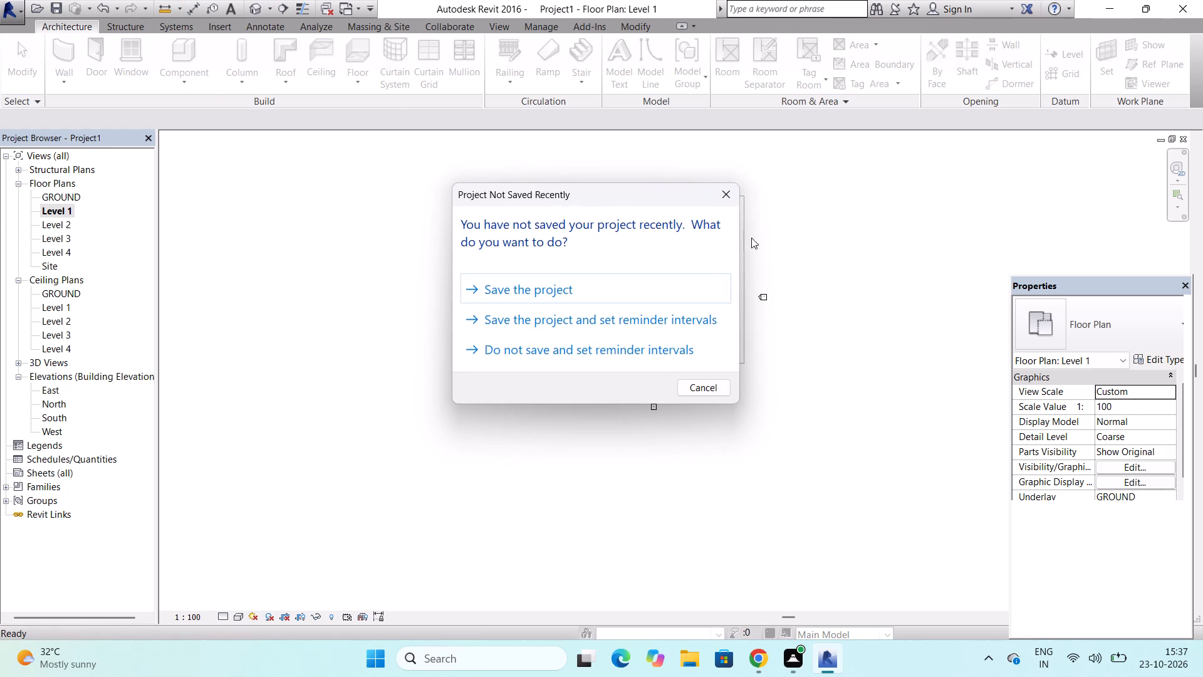
left_click(730, 194)
scroll(730, 194, "down", 2)
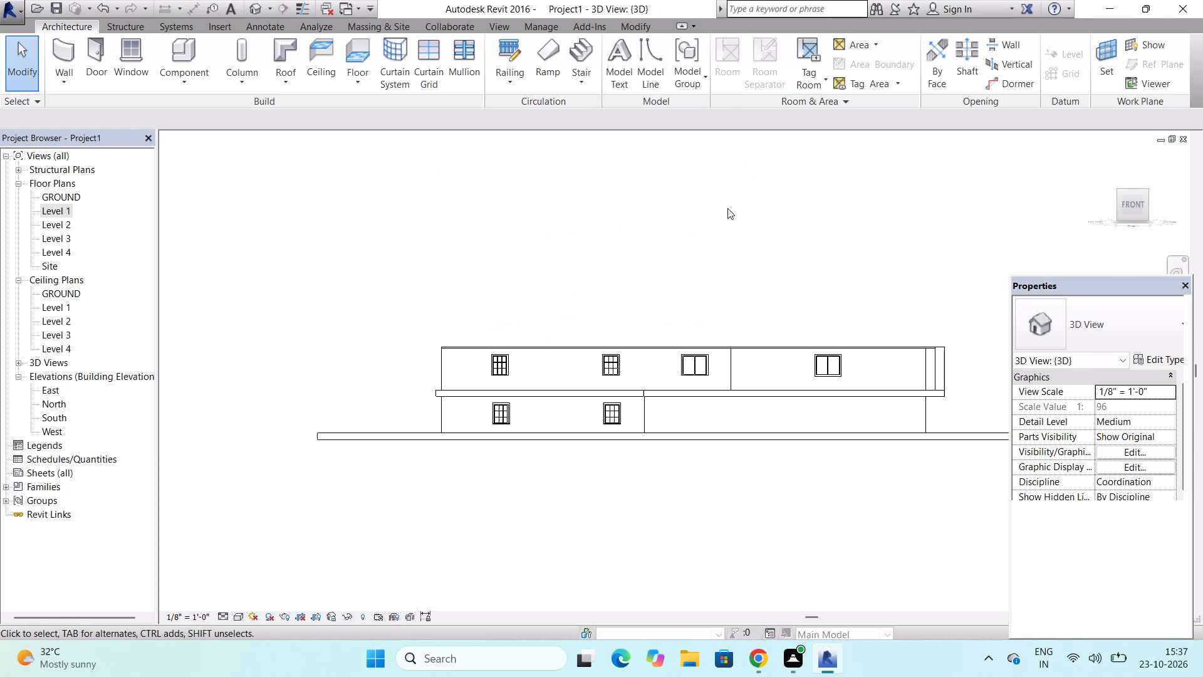
scroll(963, 369, "up", 9)
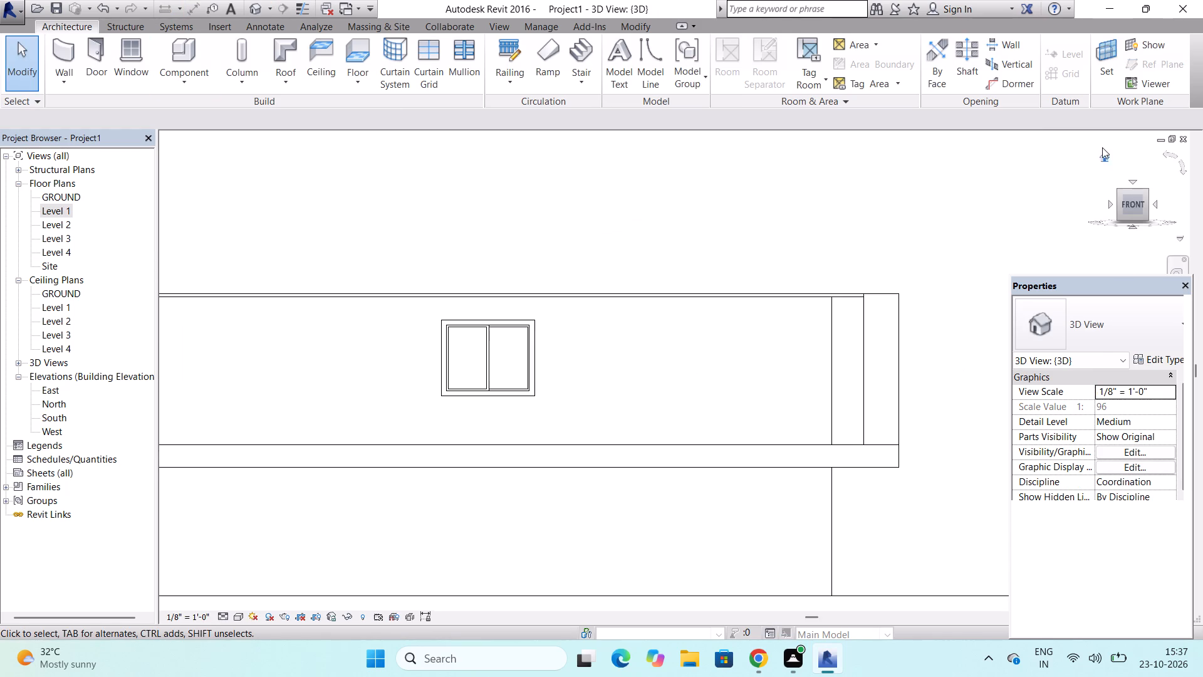
scroll(1121, 187, "up", 1)
left_click_drag(1118, 191, 1118, 192)
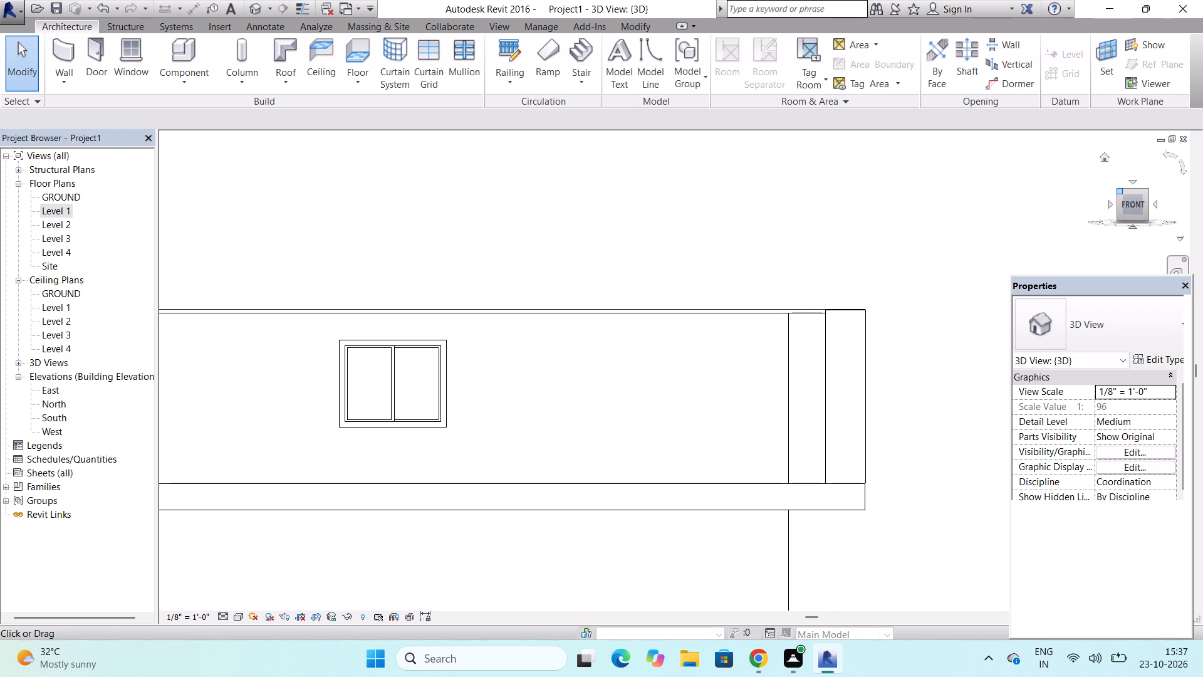
left_click_drag(1118, 192, 1078, 220)
scroll(987, 164, "down", 4)
scroll(932, 162, "down", 1)
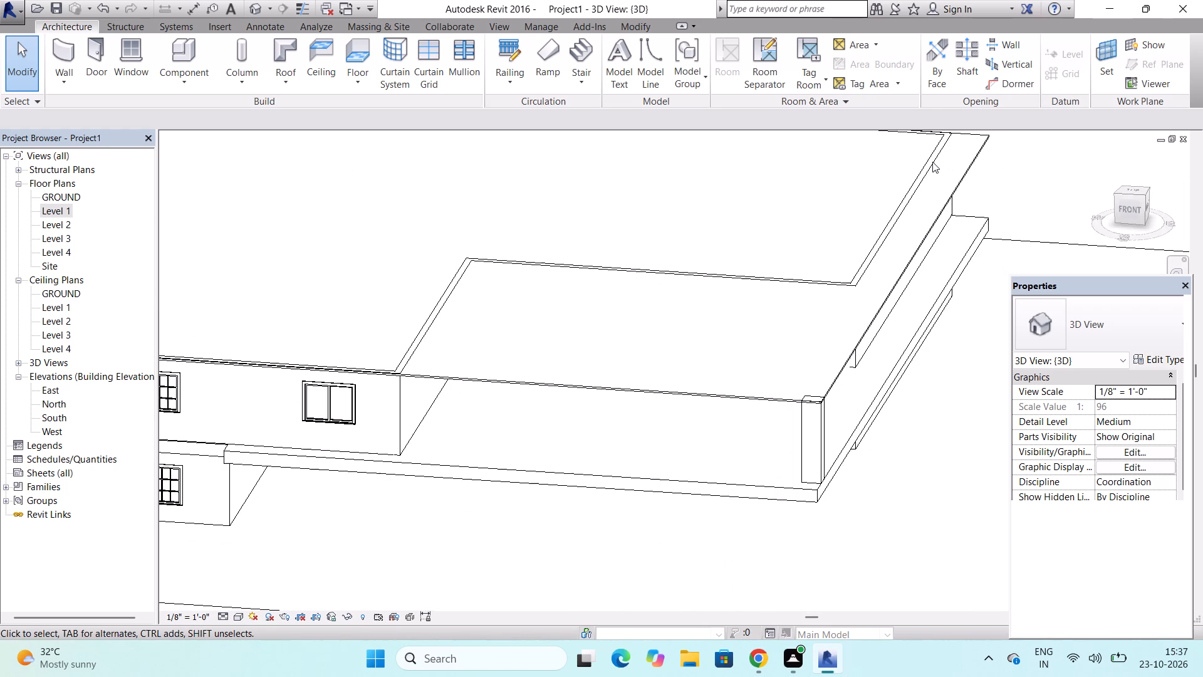
scroll(932, 162, "down", 1)
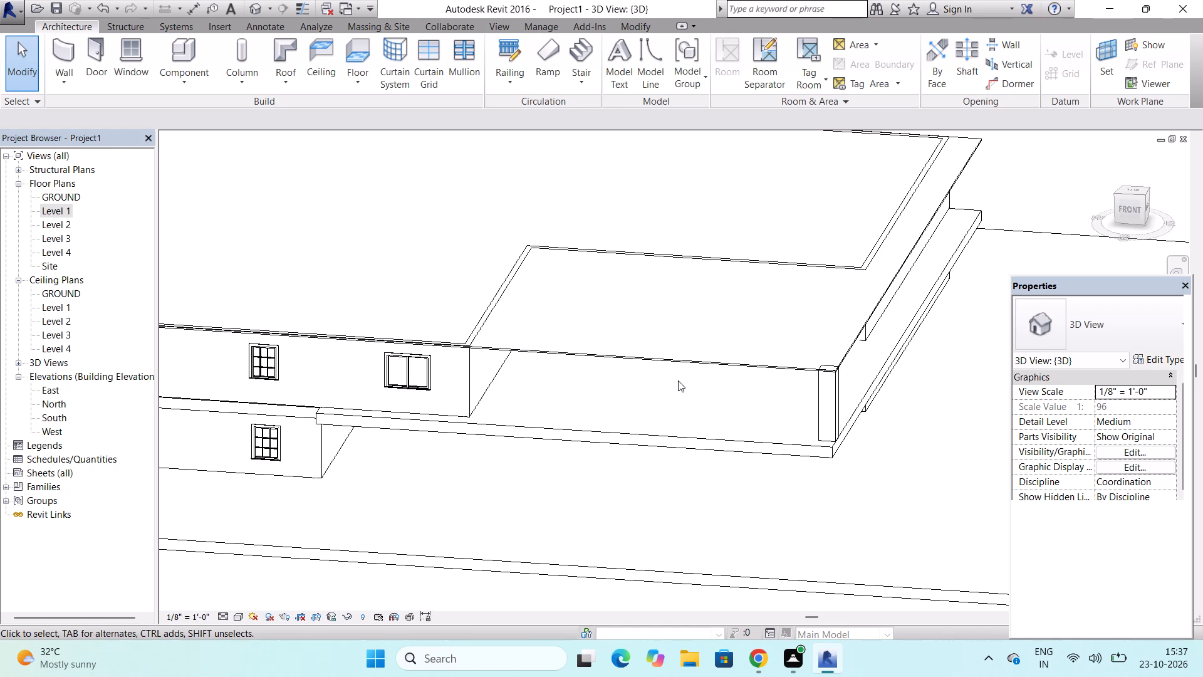
scroll(678, 380, "down", 1)
key("Escape")
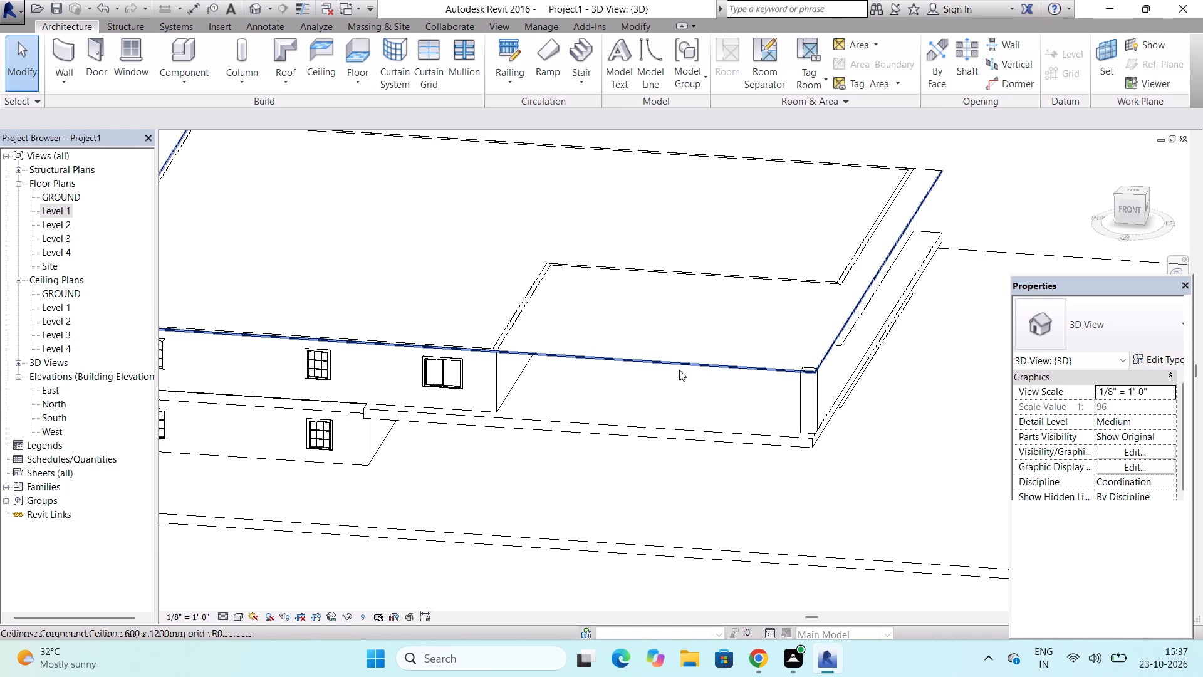
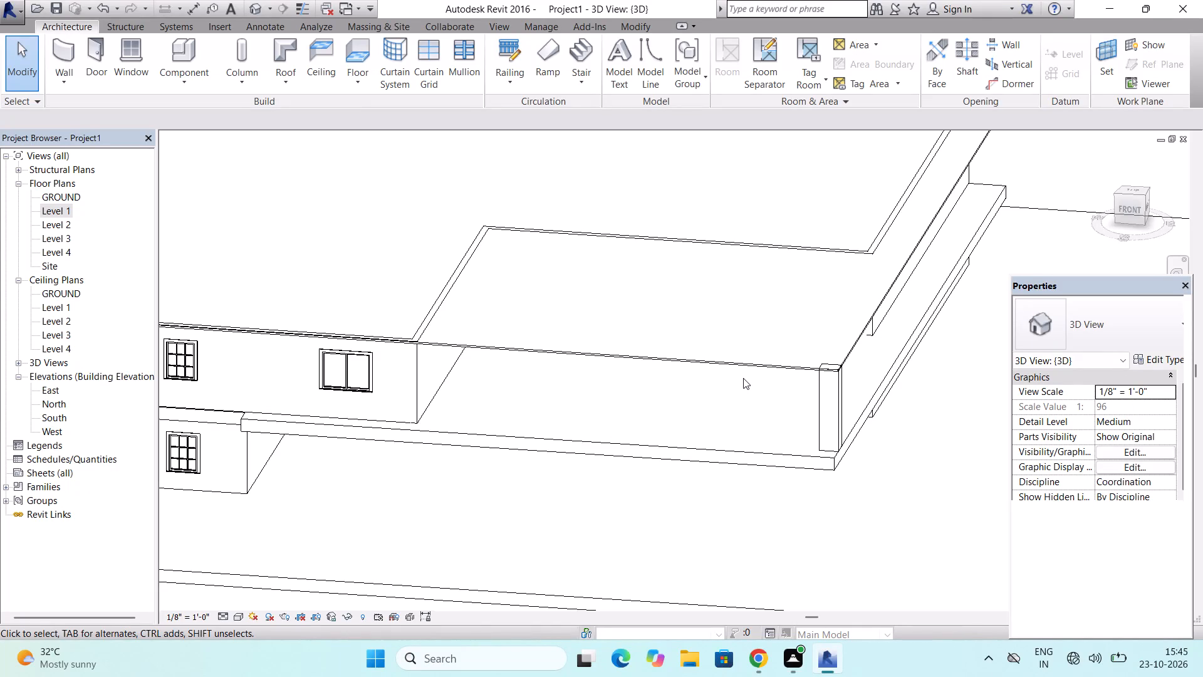
Edit the Level 1 floor boundary in the 3D view, moving its west edge line slightly east toward the wall, and finish the edit.
scroll(887, 354, "down", 3)
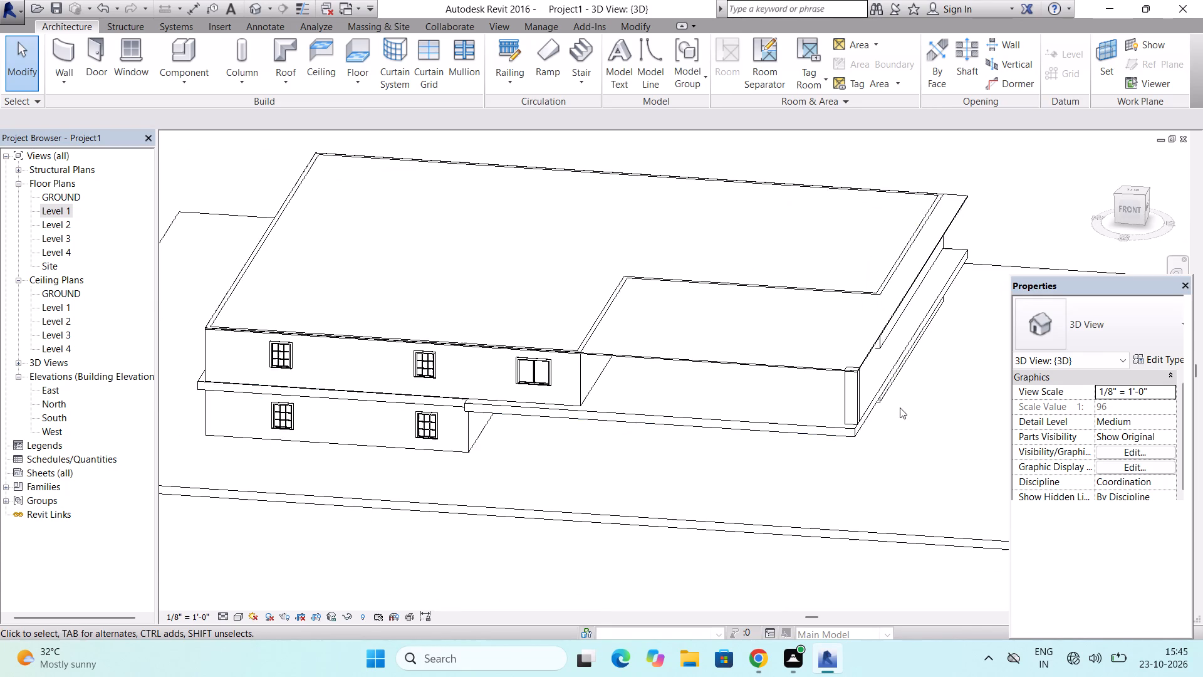
scroll(895, 455, "down", 1)
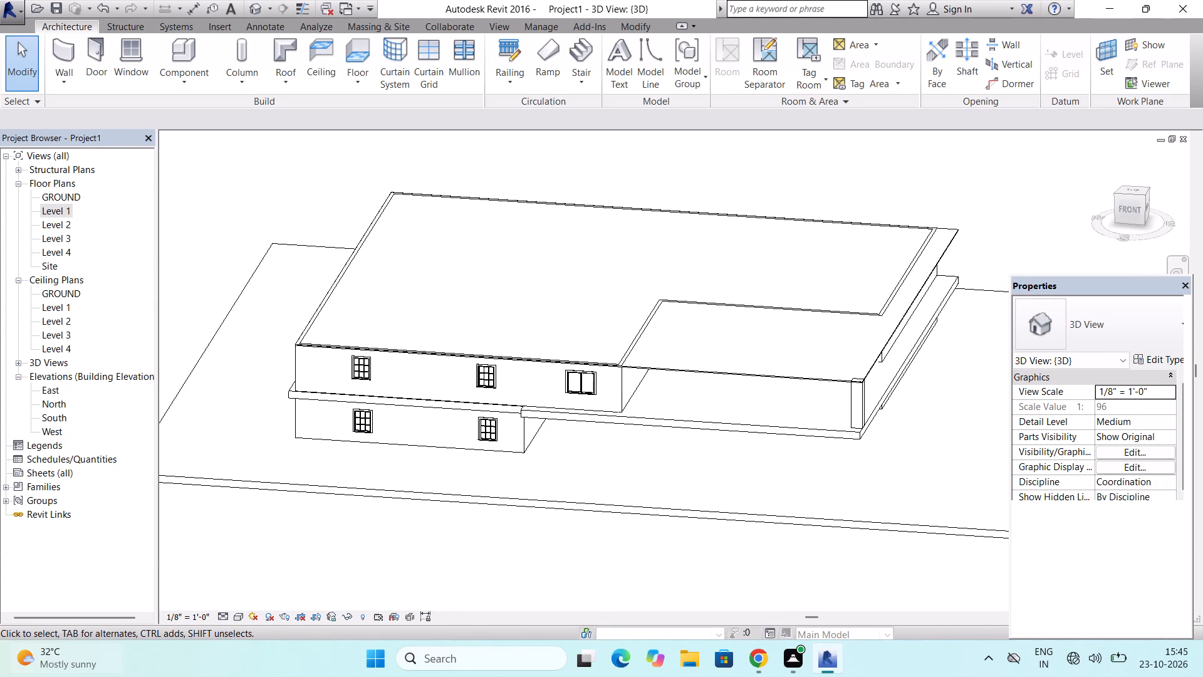
scroll(282, 374, "up", 10)
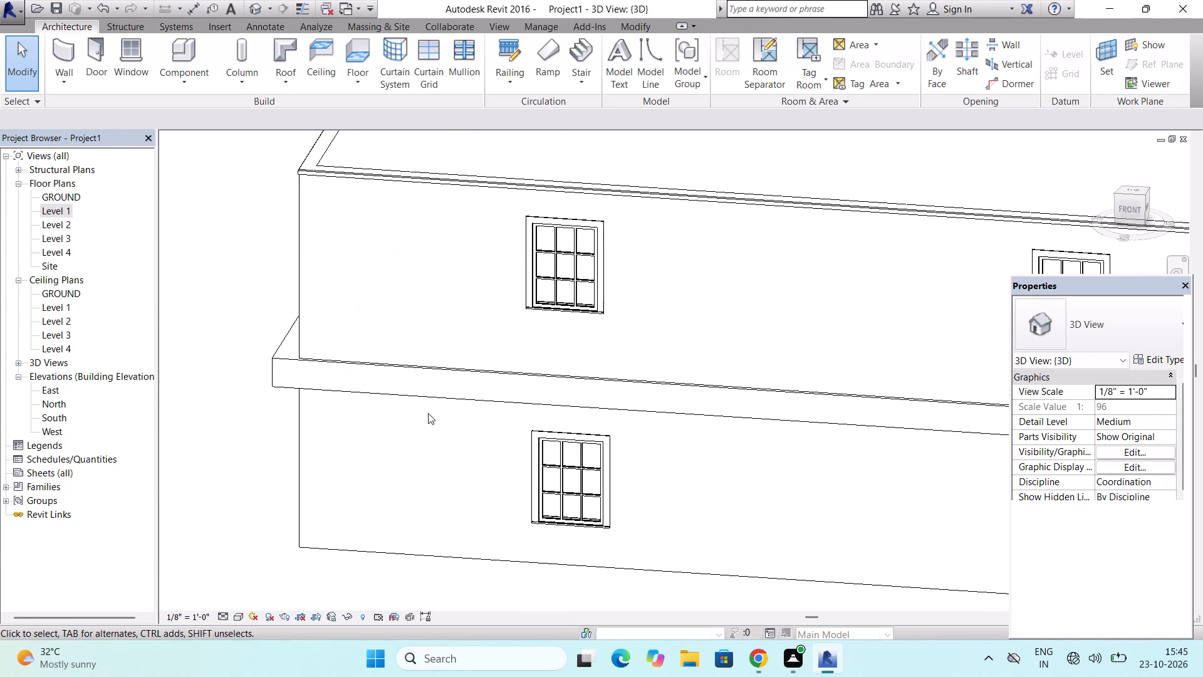
scroll(566, 390, "down", 3)
scroll(371, 411, "up", 4)
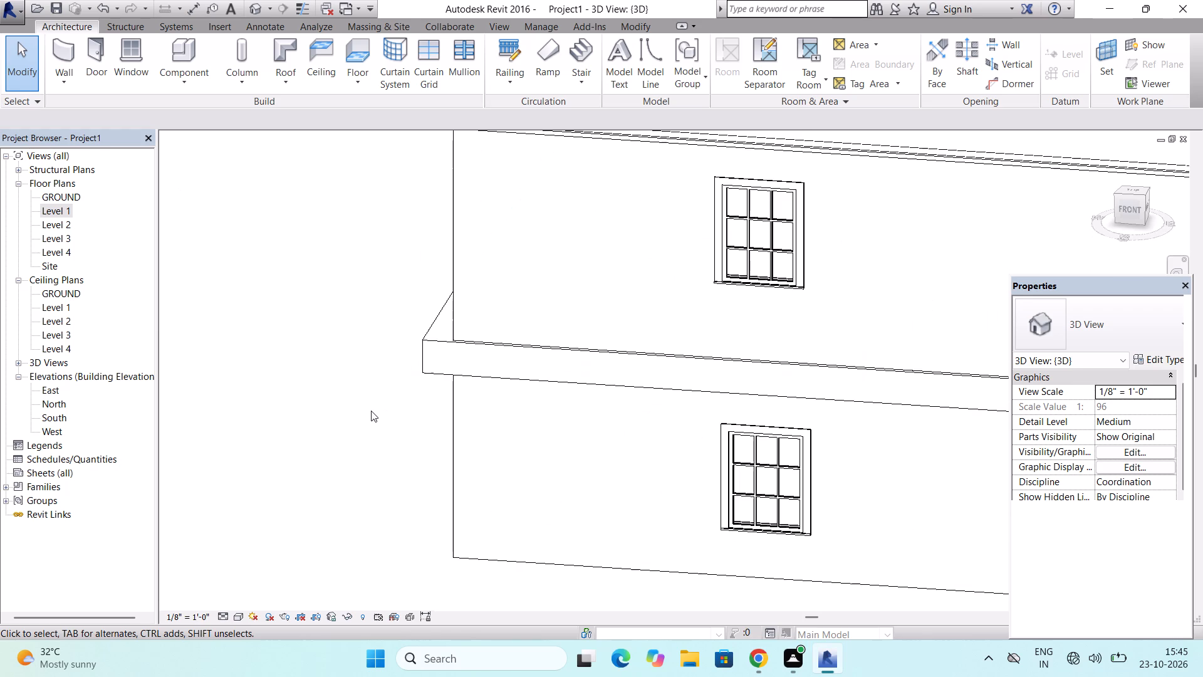
double_click(424, 361)
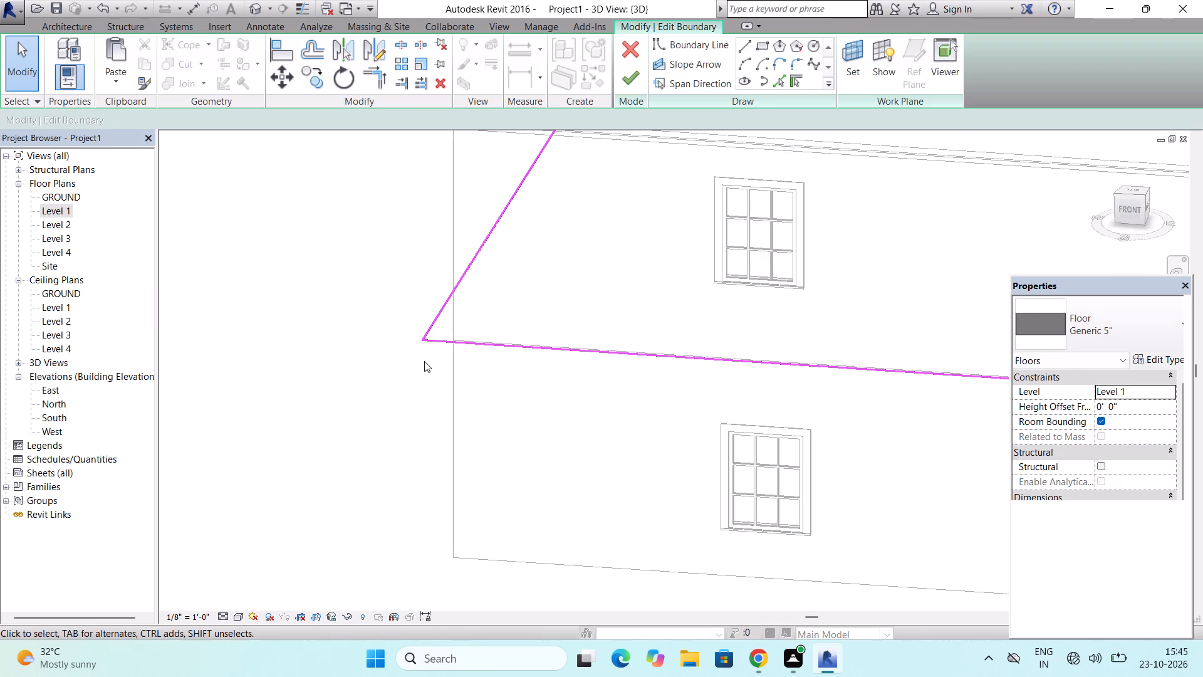
left_click_drag(429, 324, 431, 324)
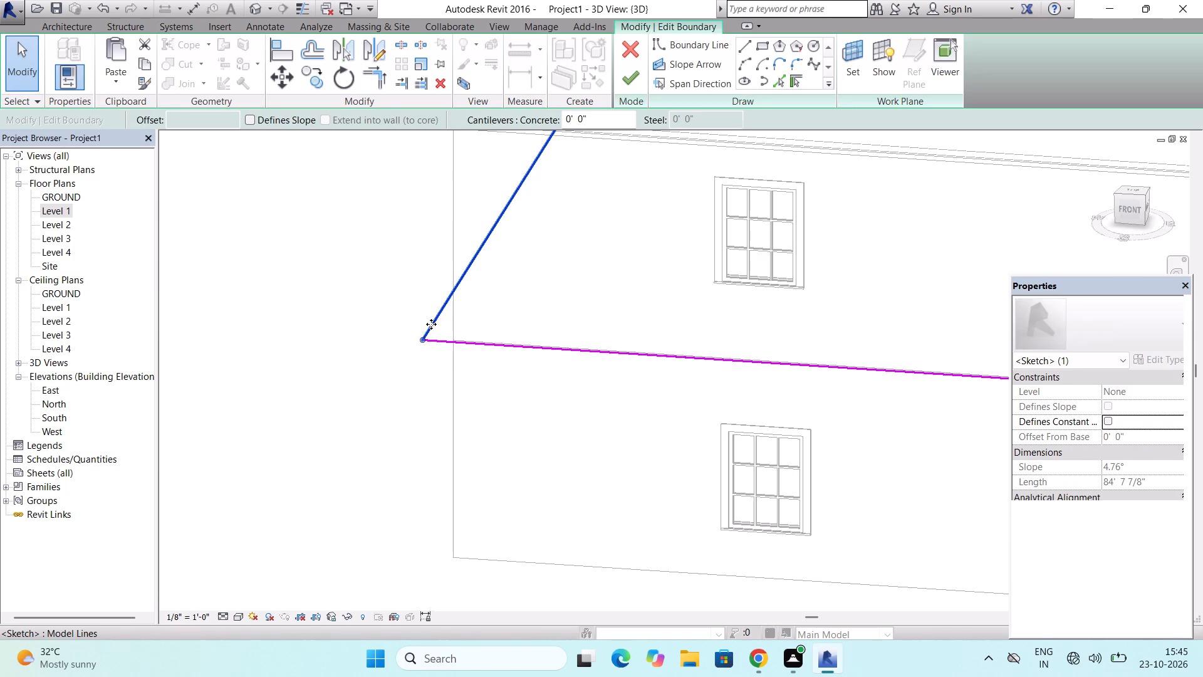
left_click_drag(431, 324, 446, 324)
scroll(446, 324, "up", 8)
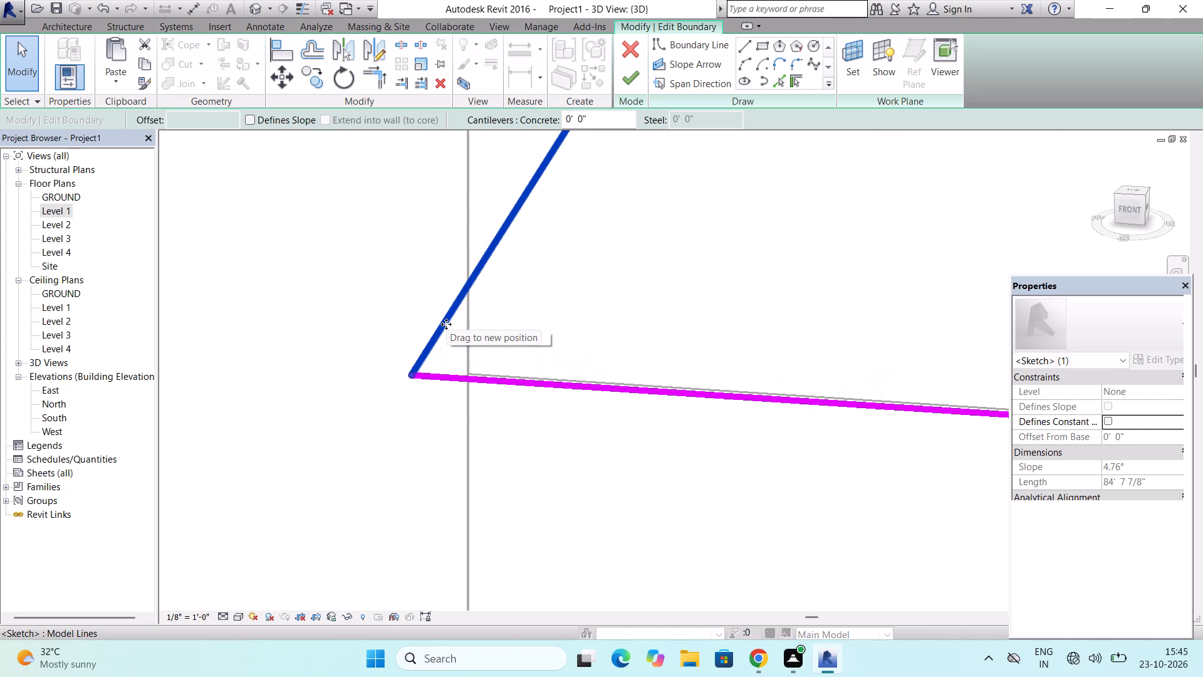
scroll(446, 324, "down", 12)
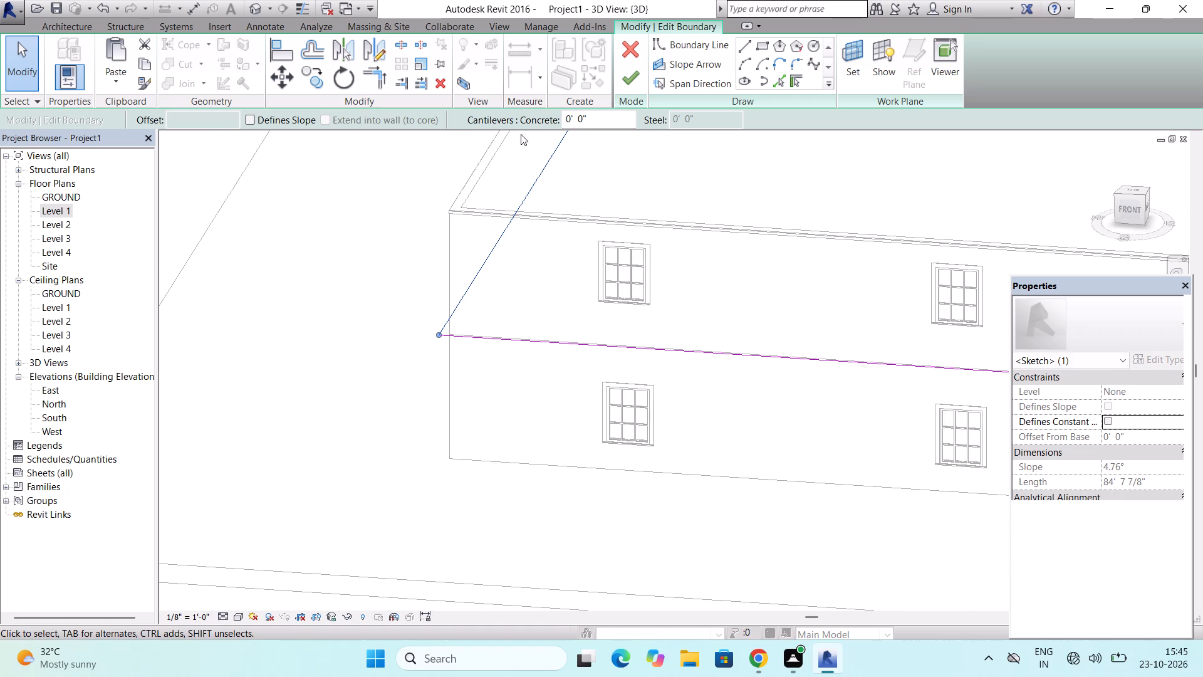
left_click(627, 80)
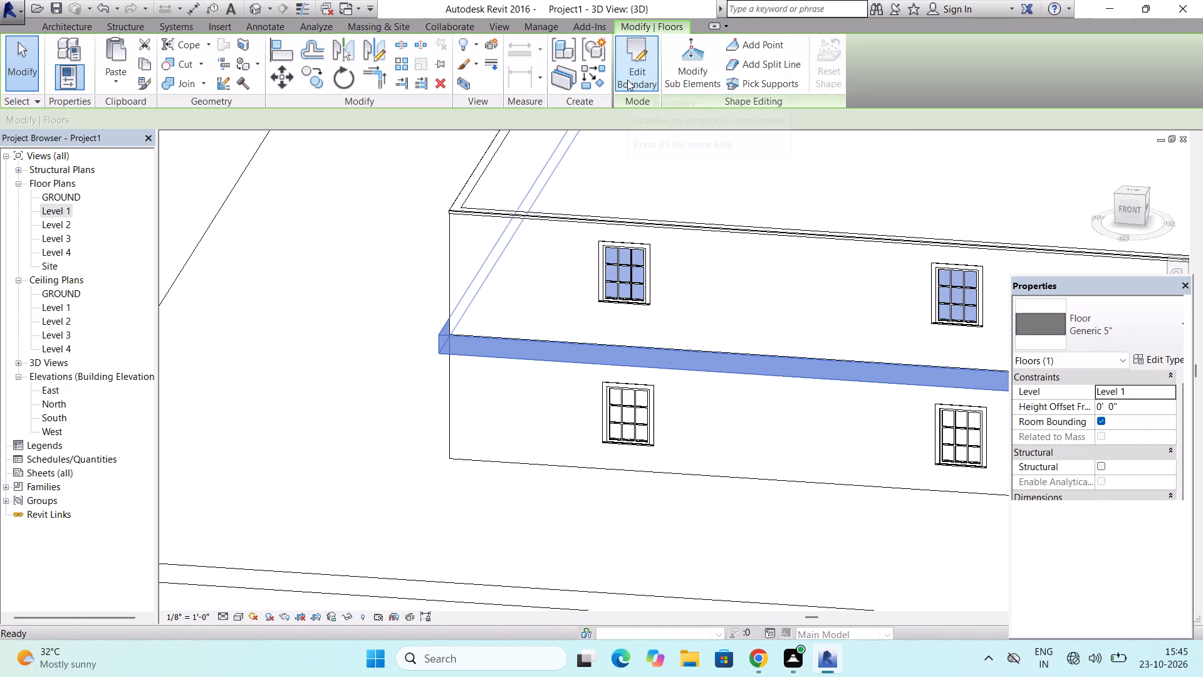
Reopen the Level 1 floor's boundary to check its west edge in the Level 2 plan, and examine the building in 3D.
scroll(421, 359, "up", 4)
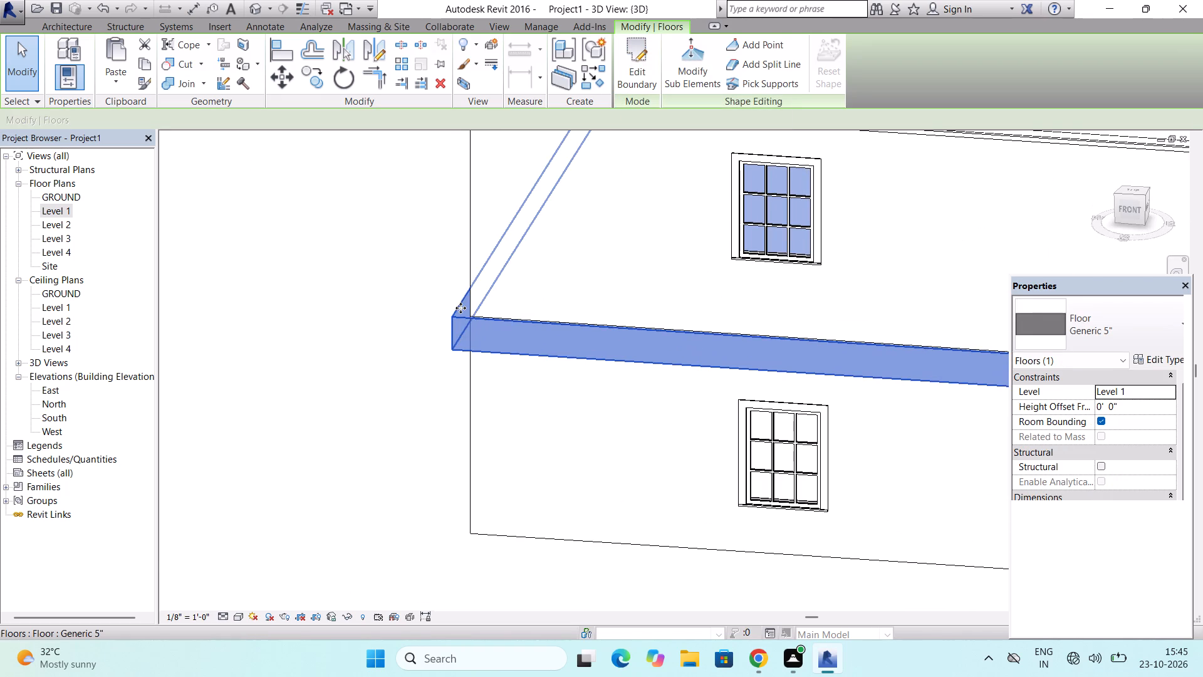
double_click(461, 308)
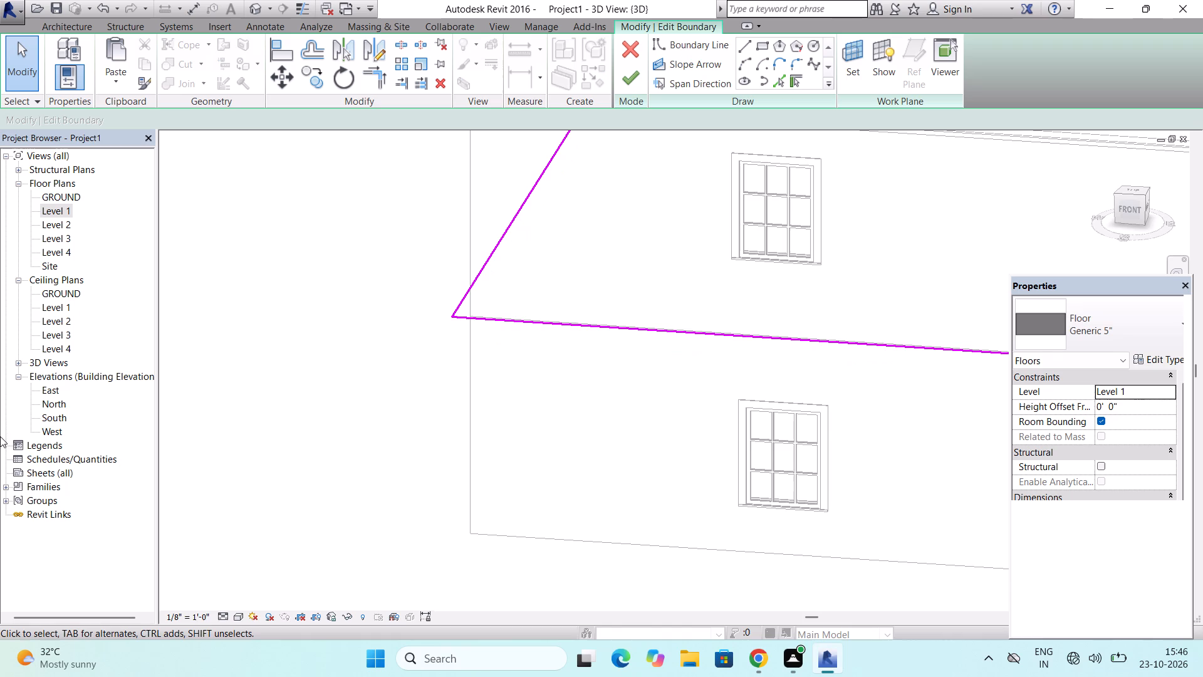
double_click(63, 223)
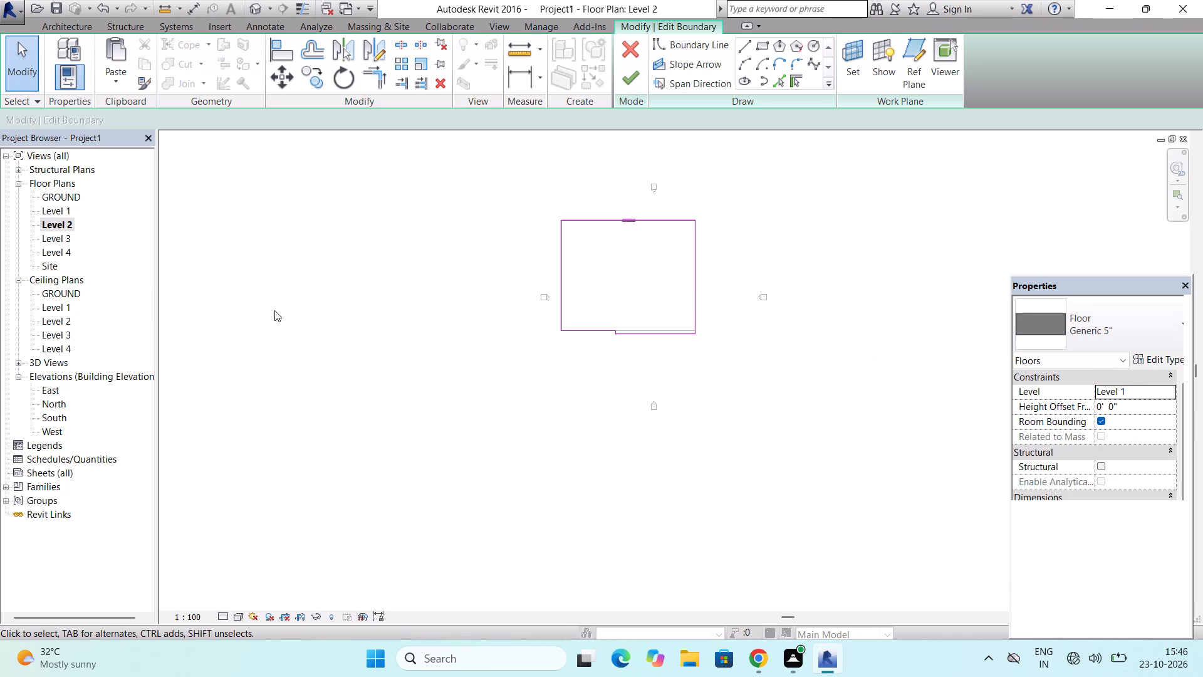
scroll(525, 289, "up", 10)
scroll(576, 268, "up", 7)
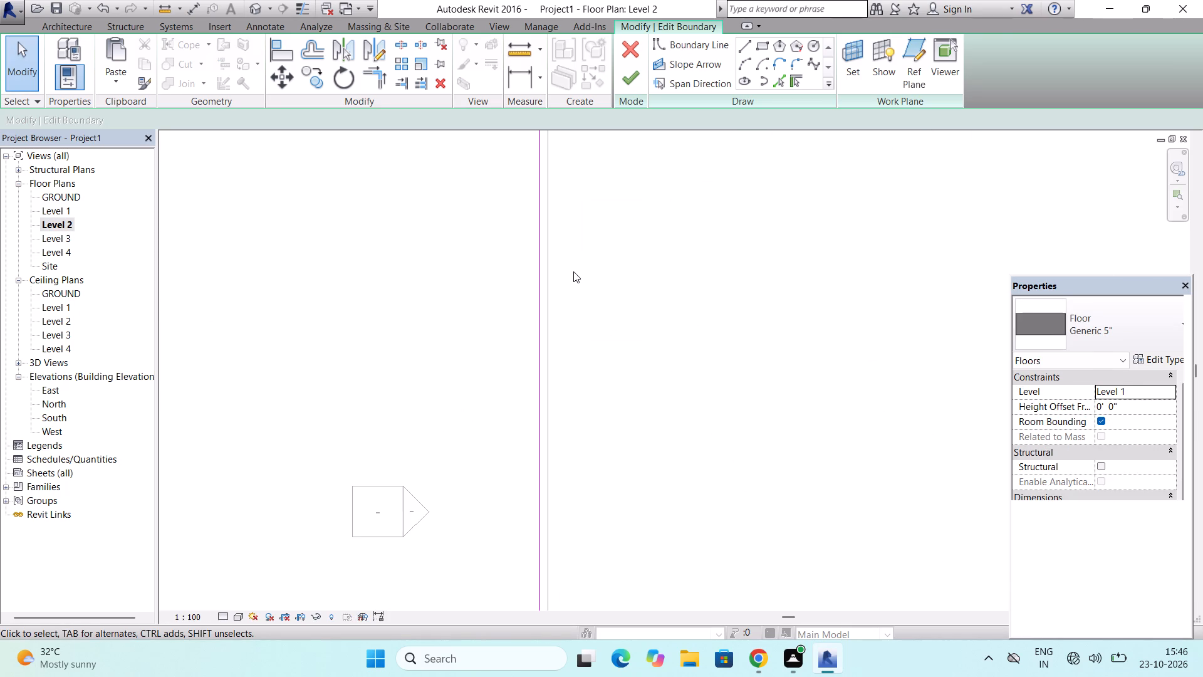
scroll(573, 271, "down", 3)
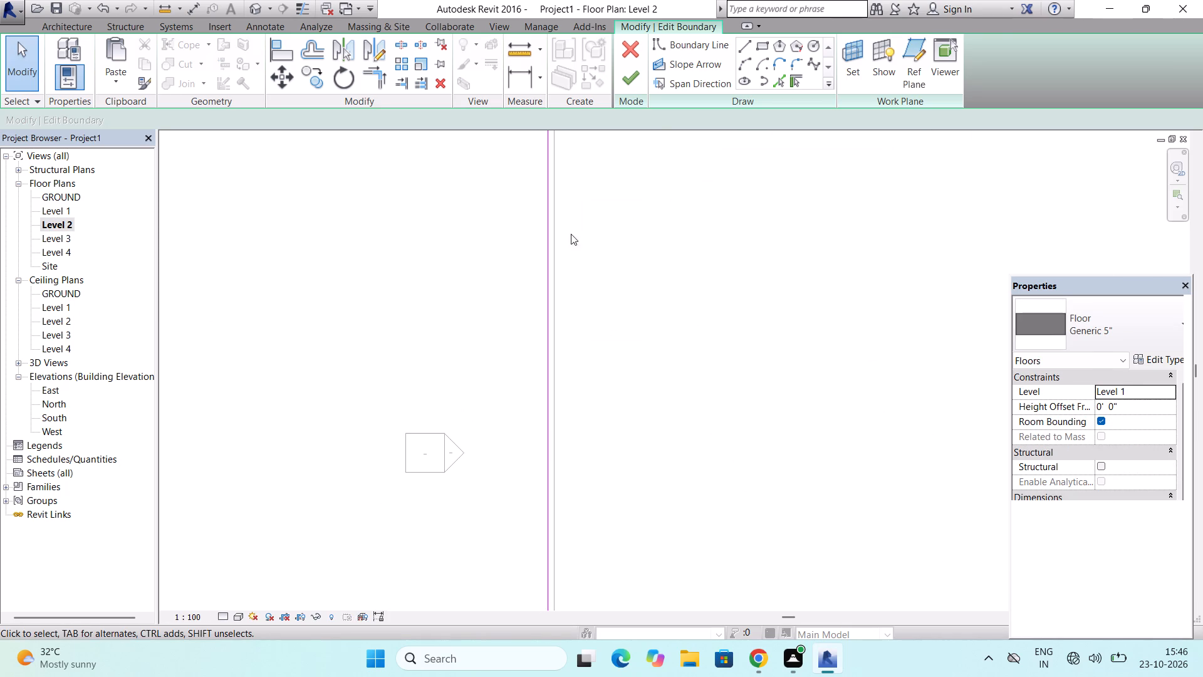
left_click(624, 78)
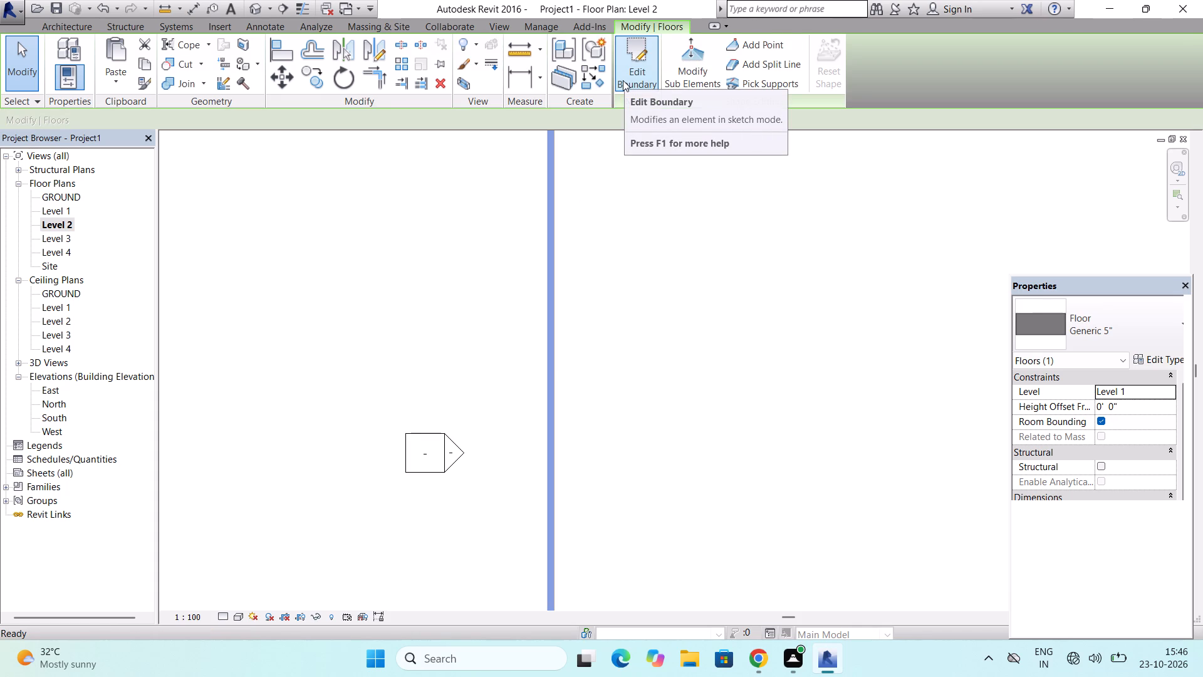
left_click(251, 0)
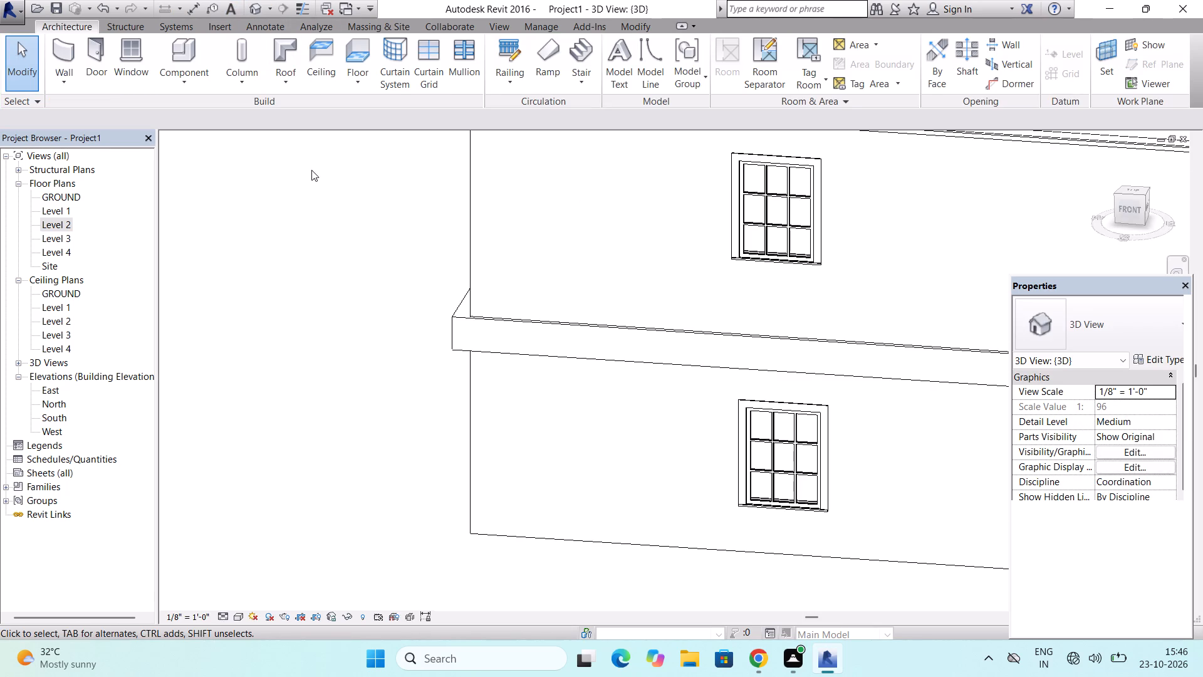
scroll(312, 171, "down", 6)
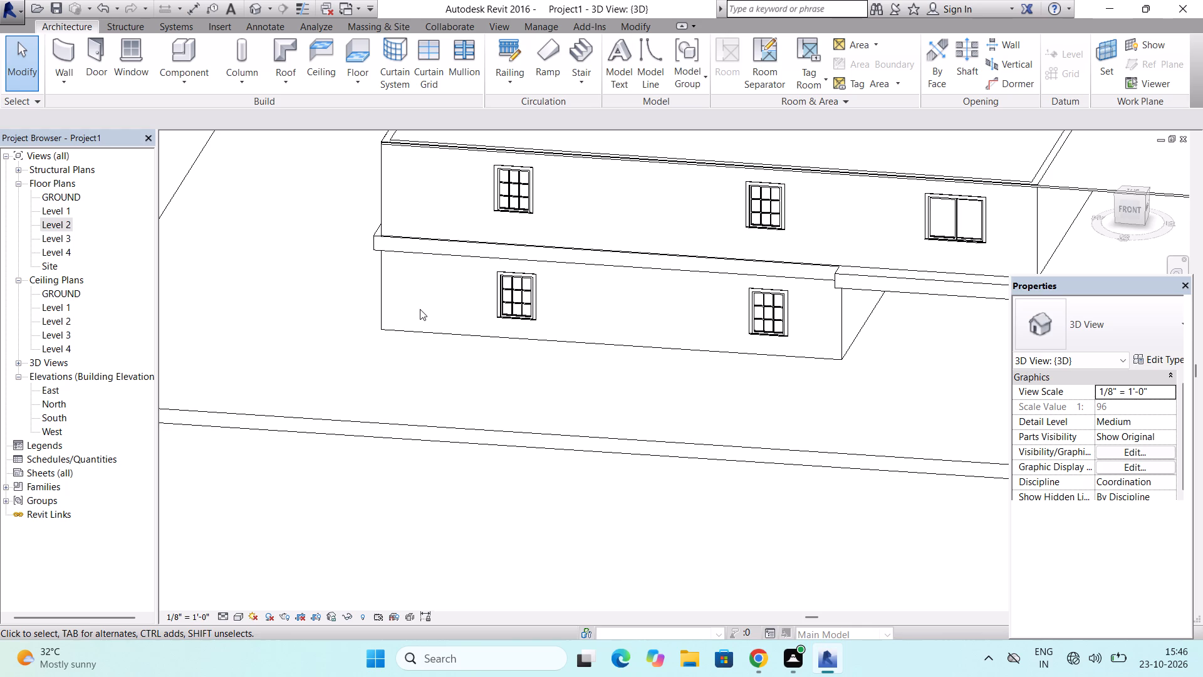
scroll(420, 351, "down", 2)
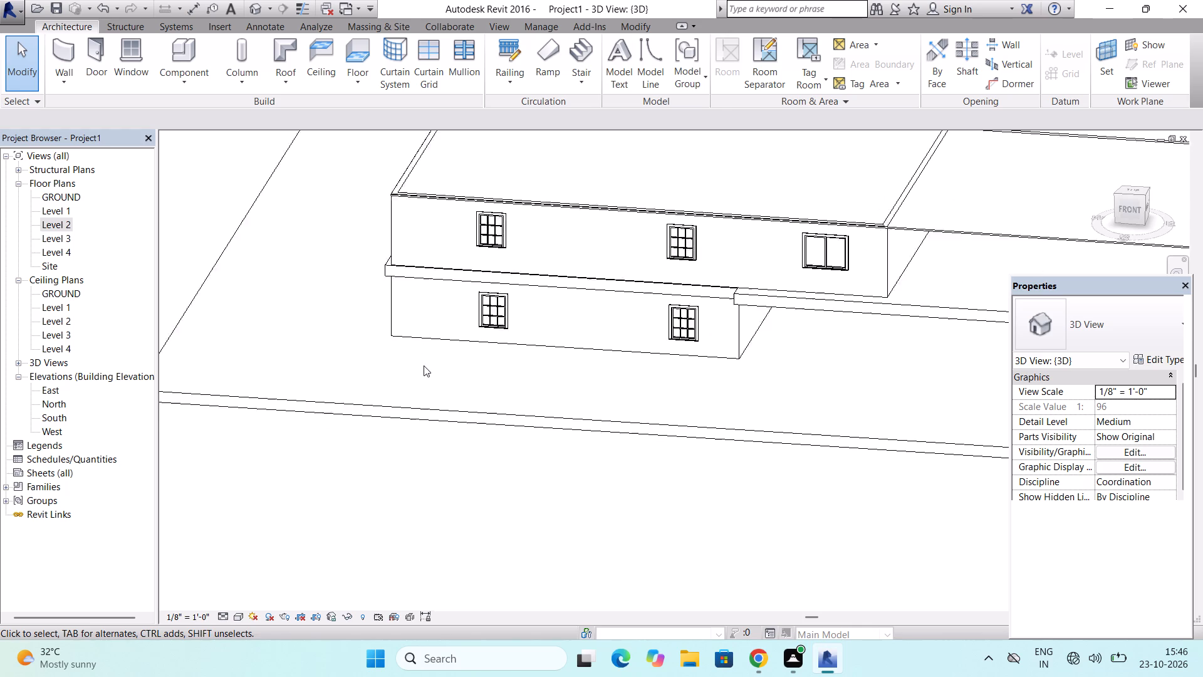
scroll(424, 365, "down", 1)
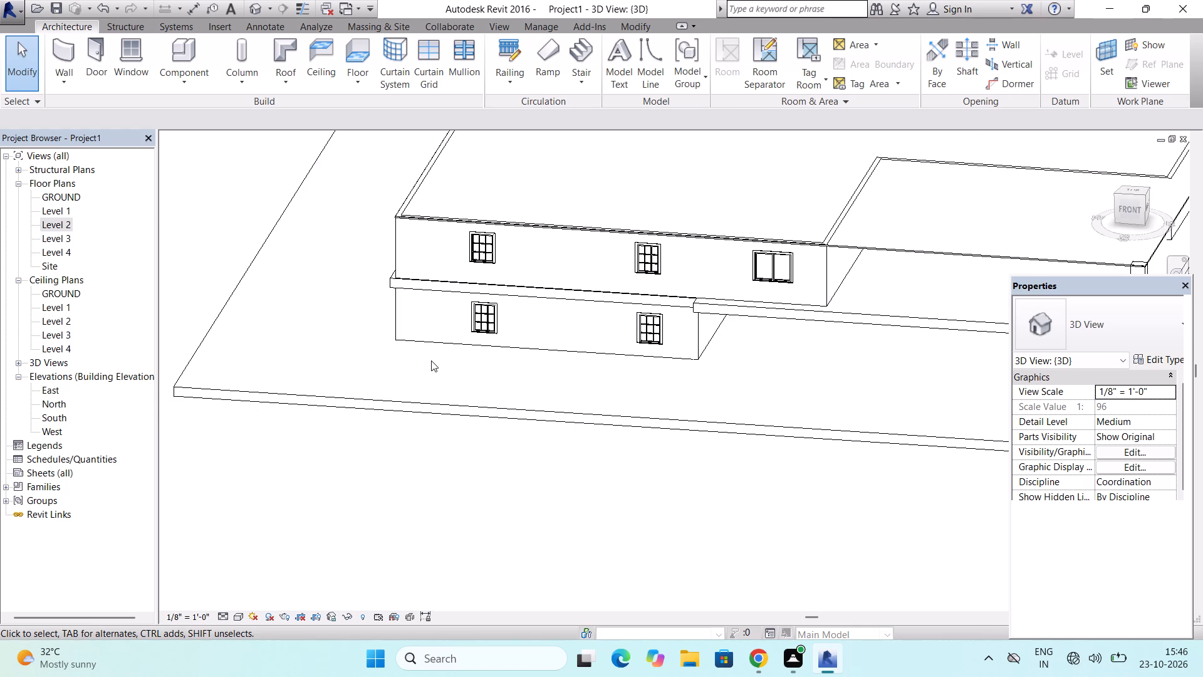
scroll(431, 360, "down", 2)
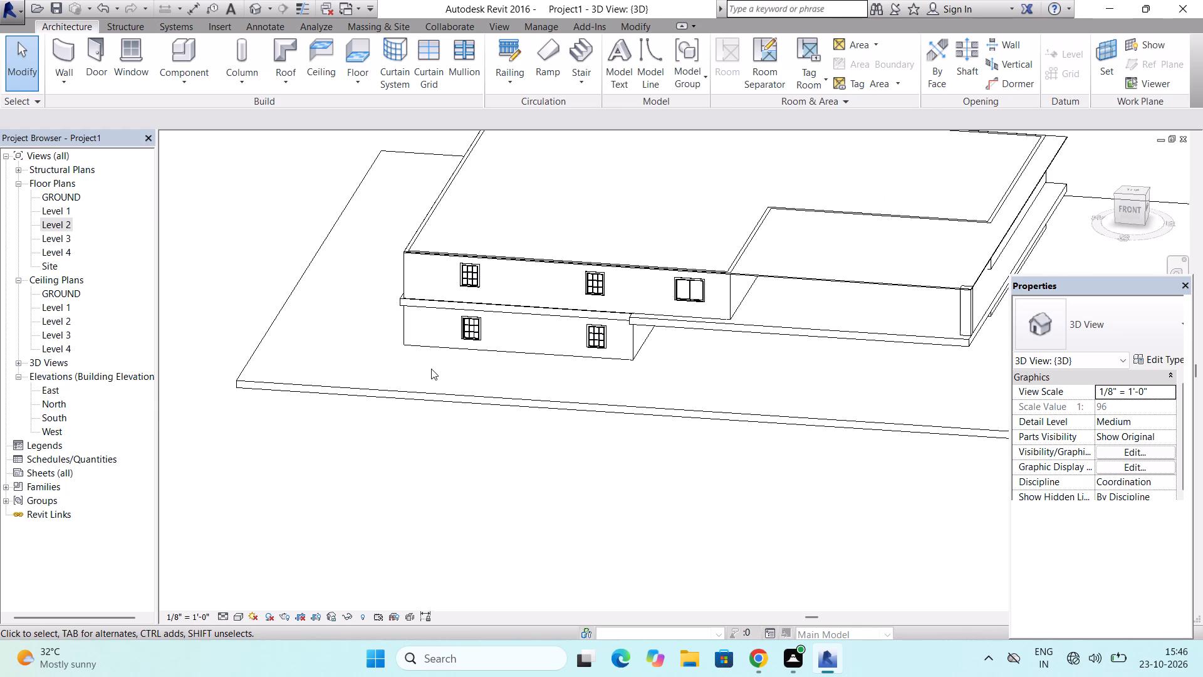
scroll(430, 374, "down", 1)
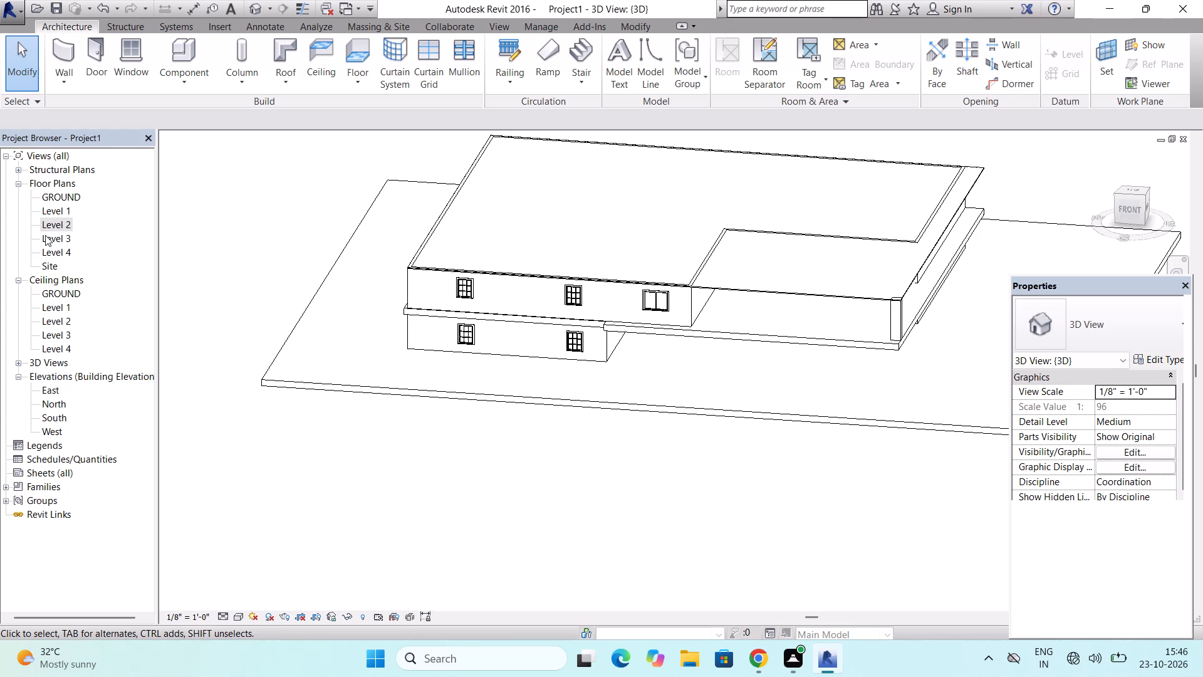
On the Level 3 plan, draw a rectangle of Generic 9" walls, 60' wide by 68' deep, between the elevation markers.
double_click(45, 235)
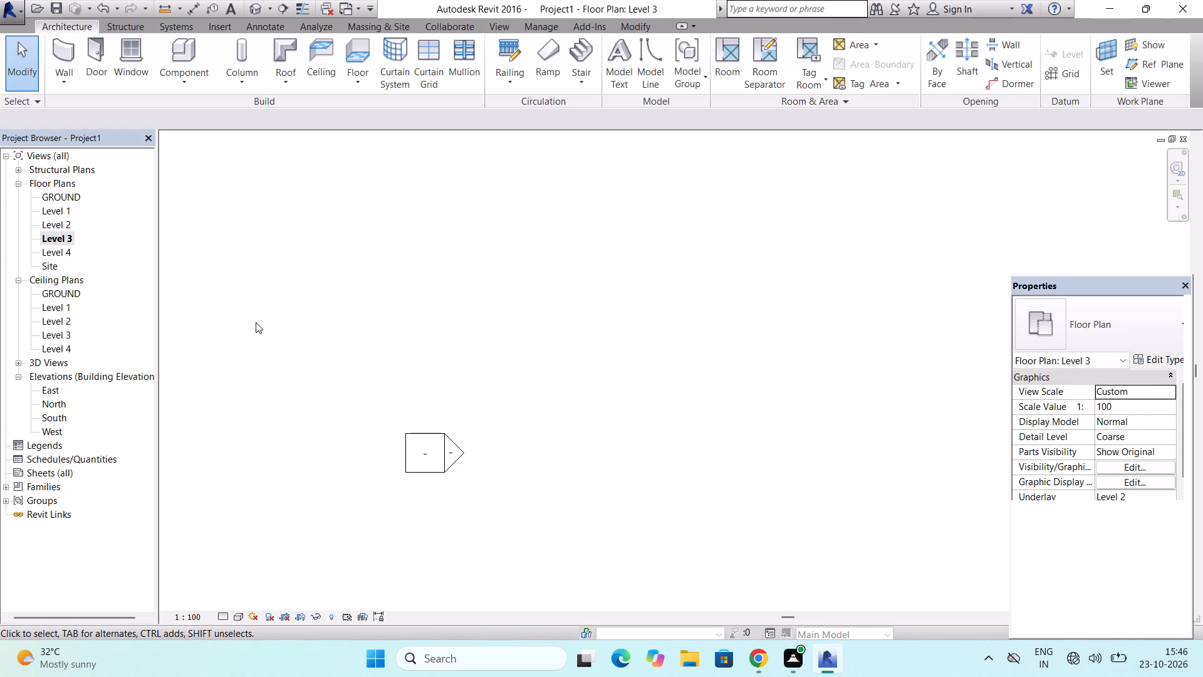
scroll(353, 352, "down", 10)
scroll(414, 468, "down", 3)
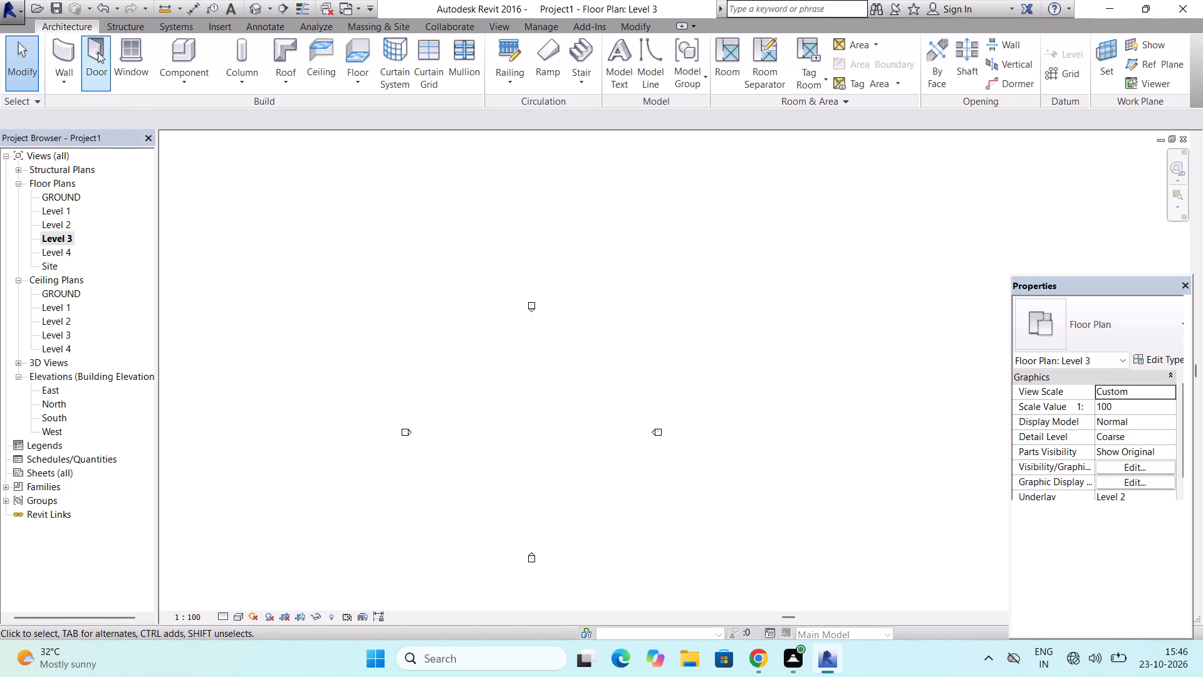
left_click(70, 50)
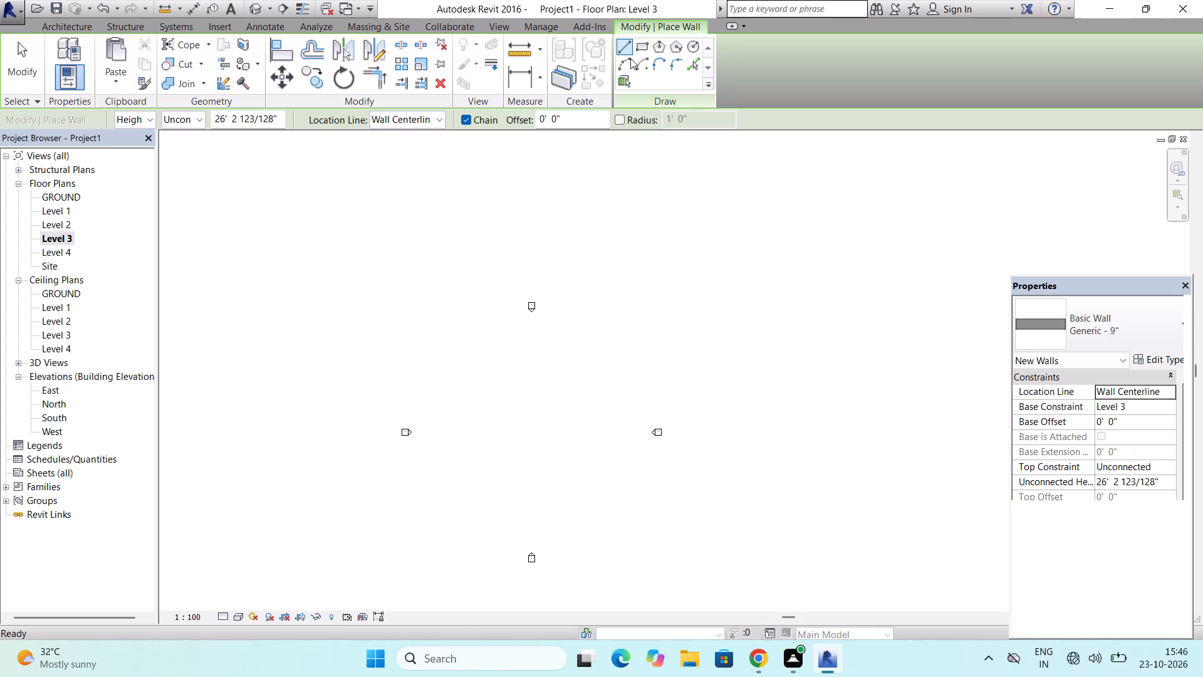
left_click(637, 47)
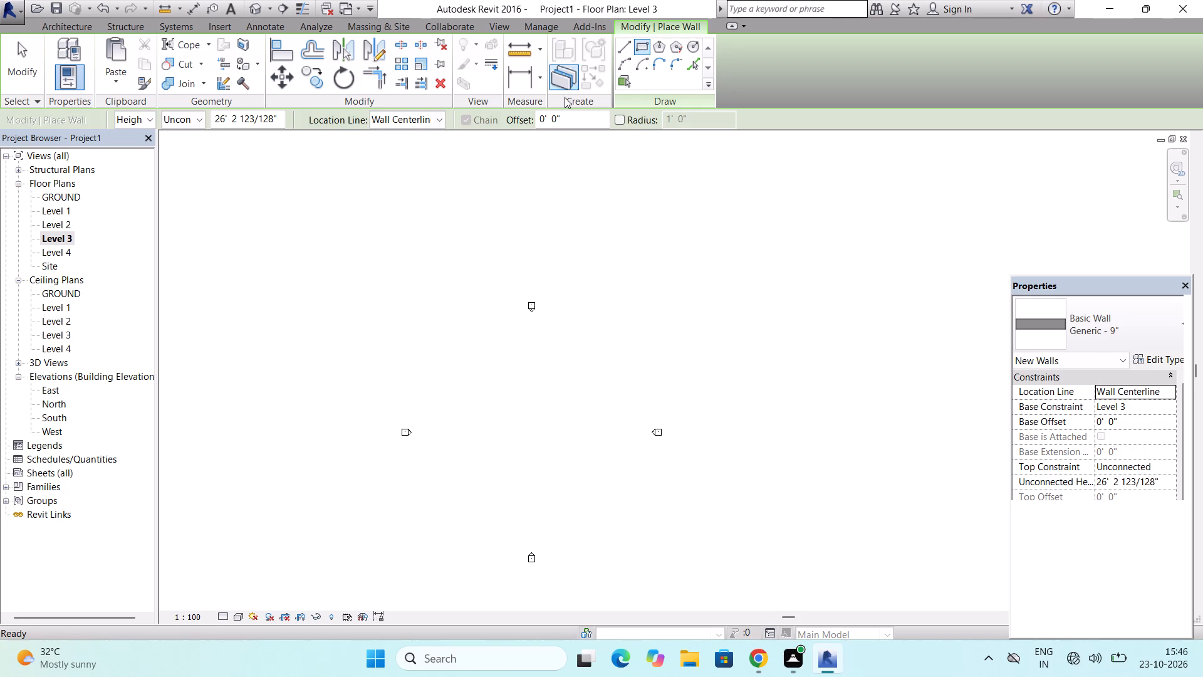
scroll(472, 406, "up", 1)
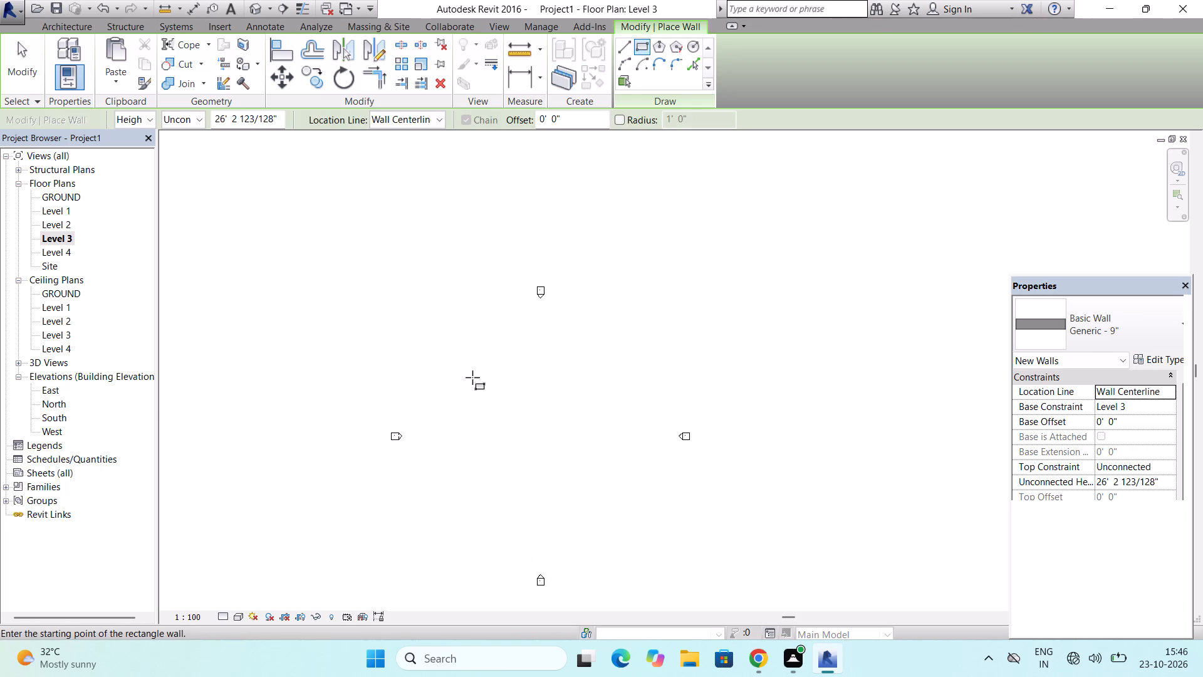
scroll(475, 392, "down", 2)
left_click(71, 240)
left_click(71, 240)
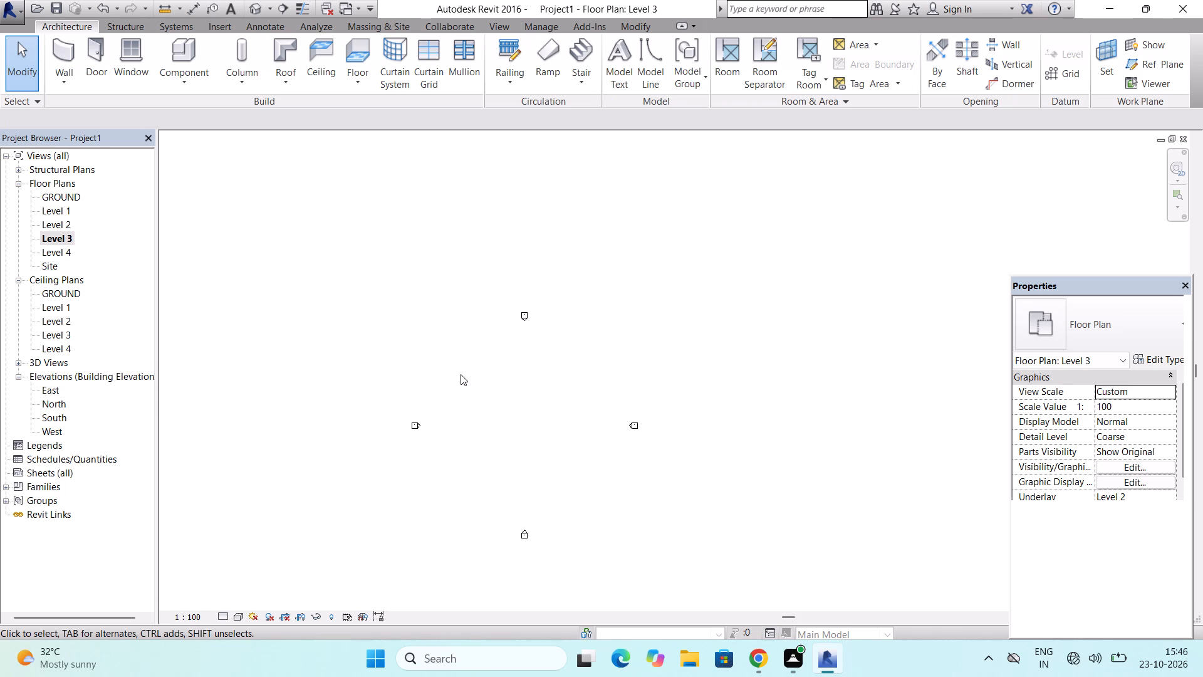
left_click(72, 240)
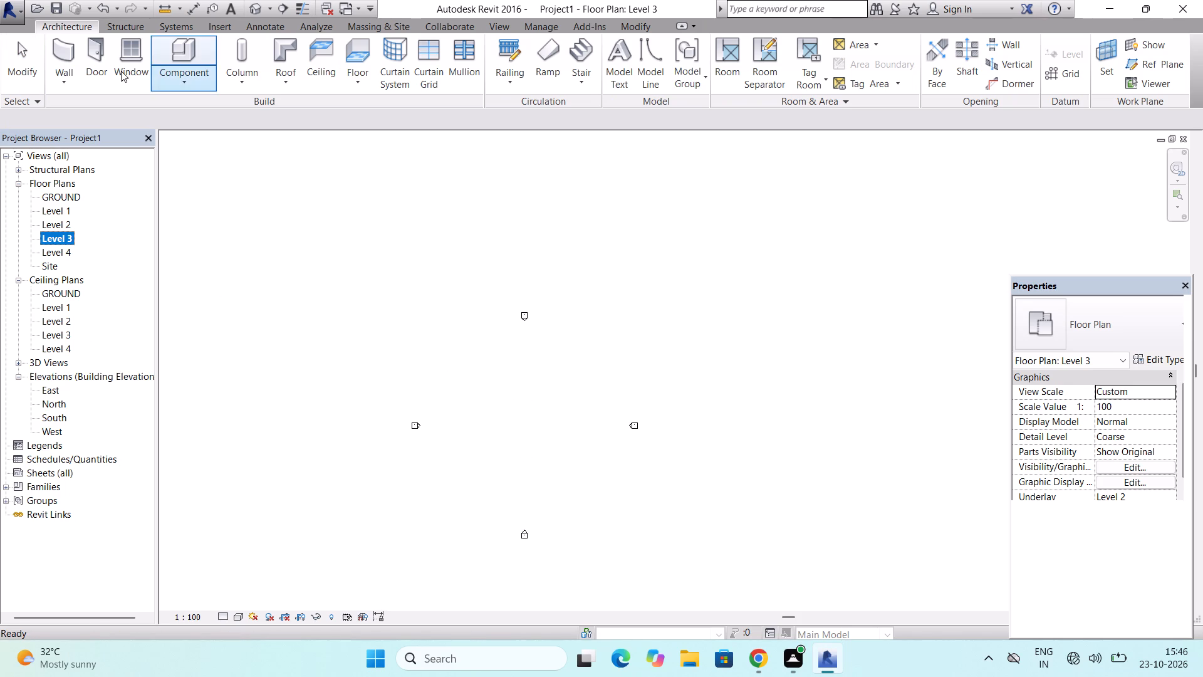
double_click(51, 53)
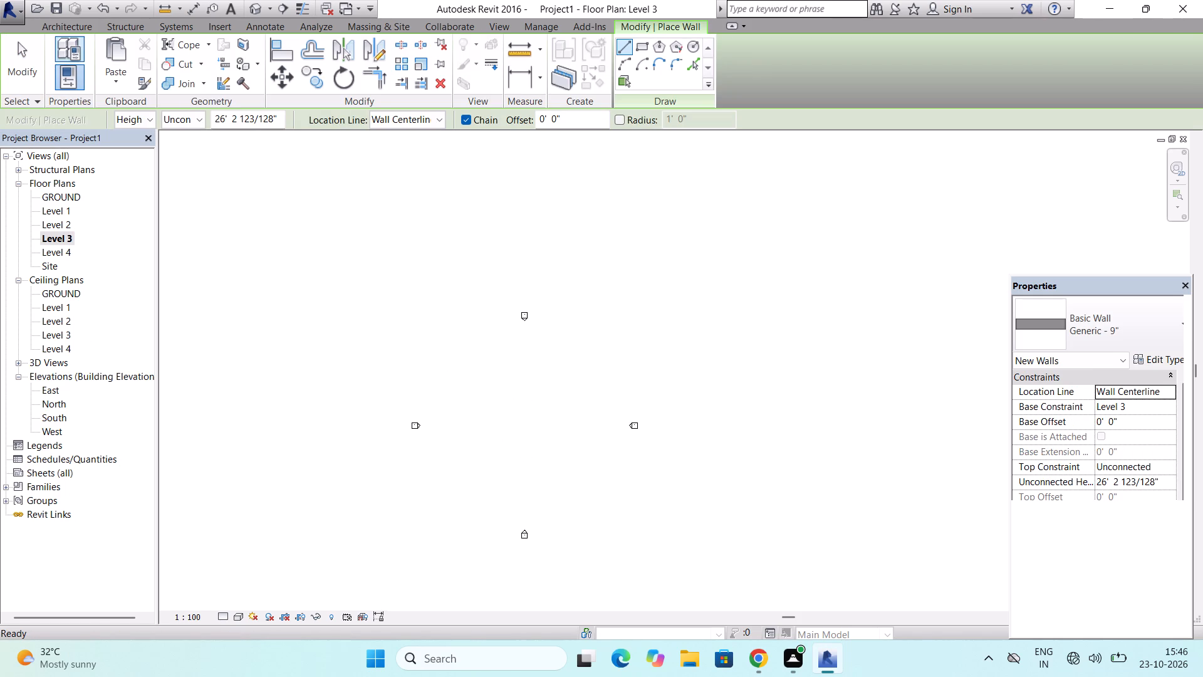
left_click(643, 42)
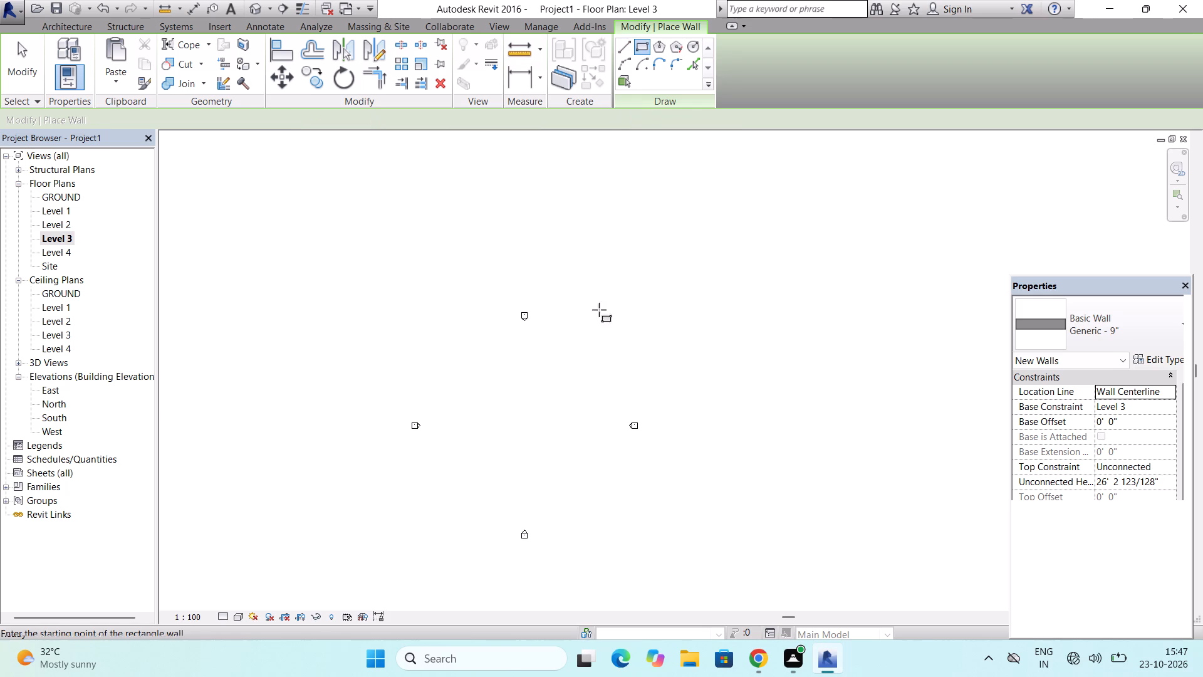
left_click(450, 386)
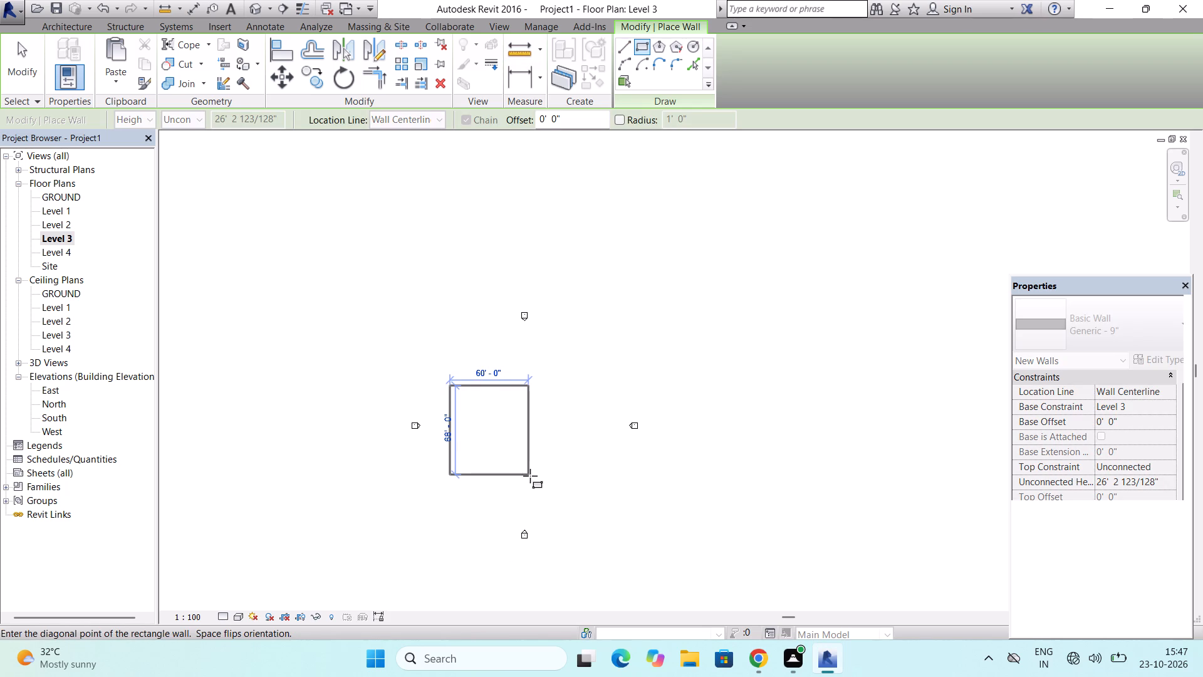
left_click(530, 476)
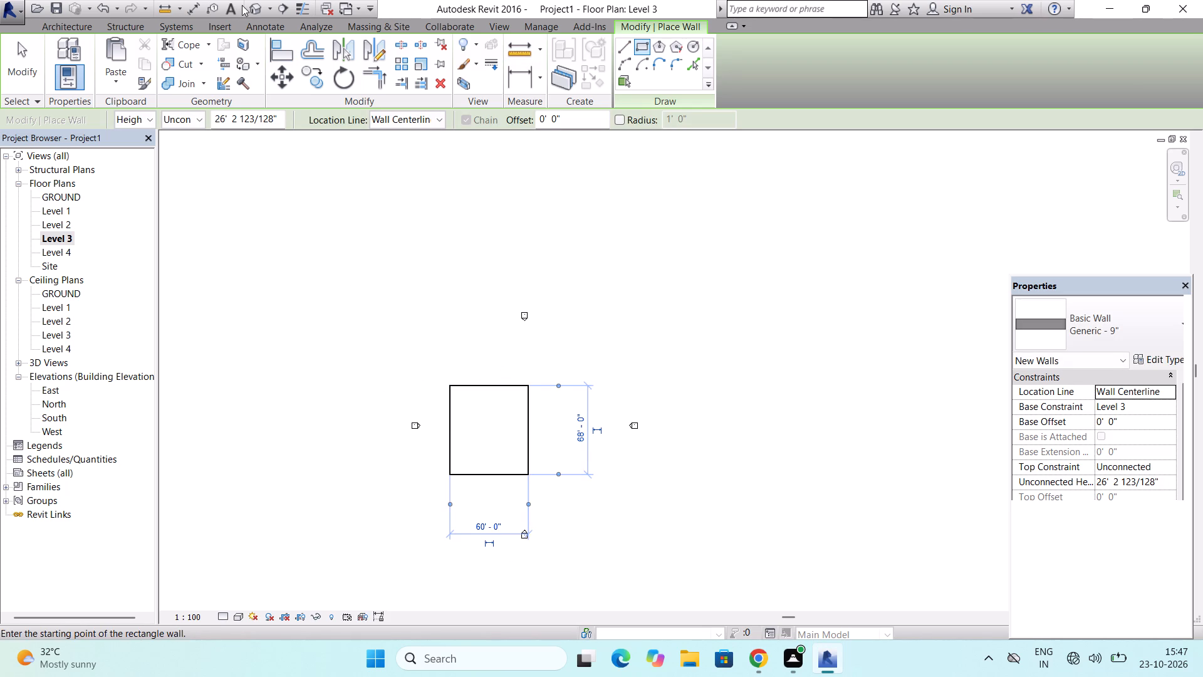
Open the 3D view and examine how the new Level 3 walls sit over the storeys below.
double_click(258, 6)
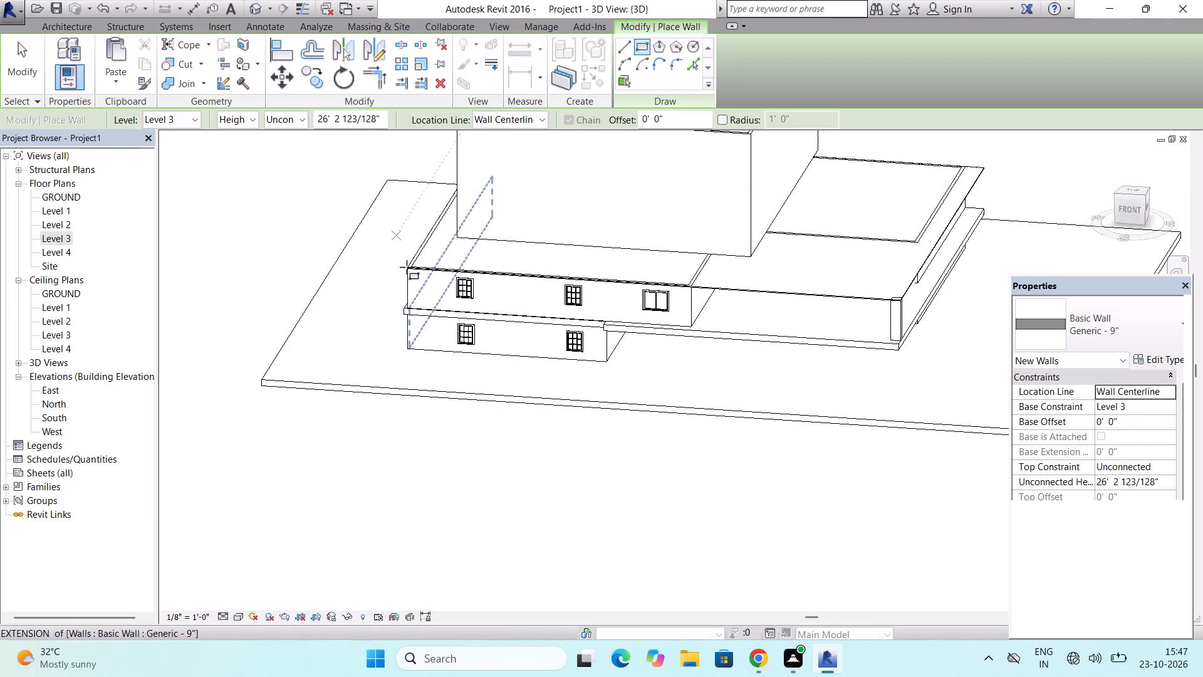
scroll(416, 280, "down", 5)
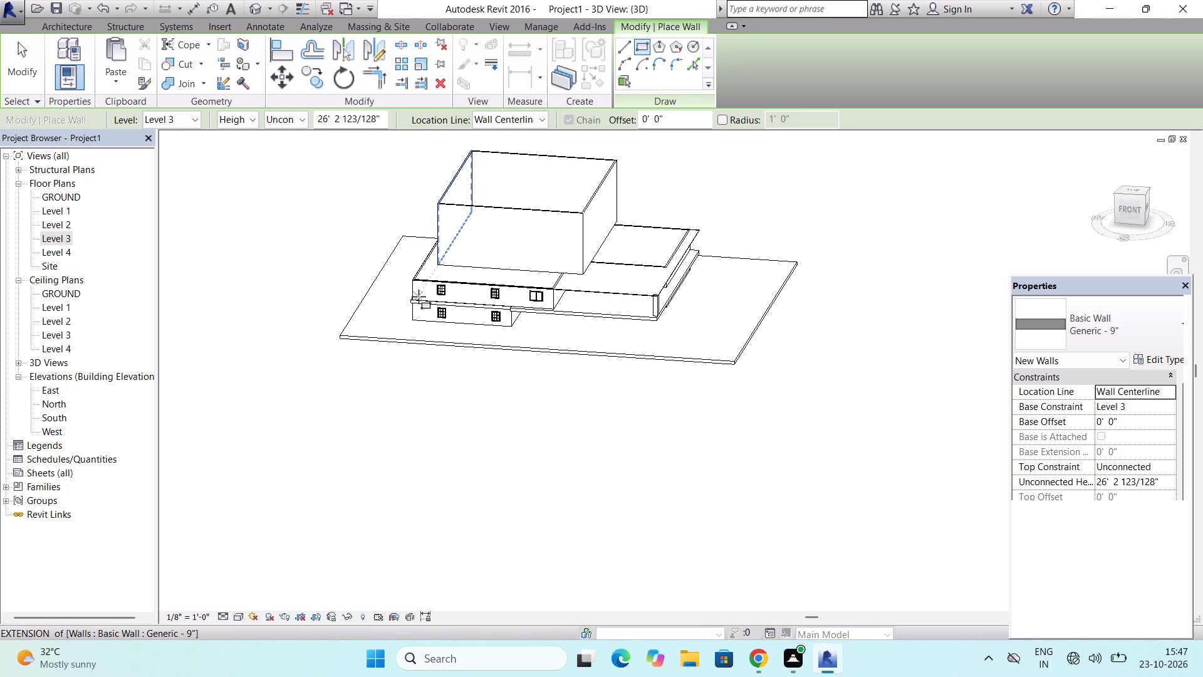
Move the south Level 3 wall outward until it lines up with the front face of the storey below.
key("Escape")
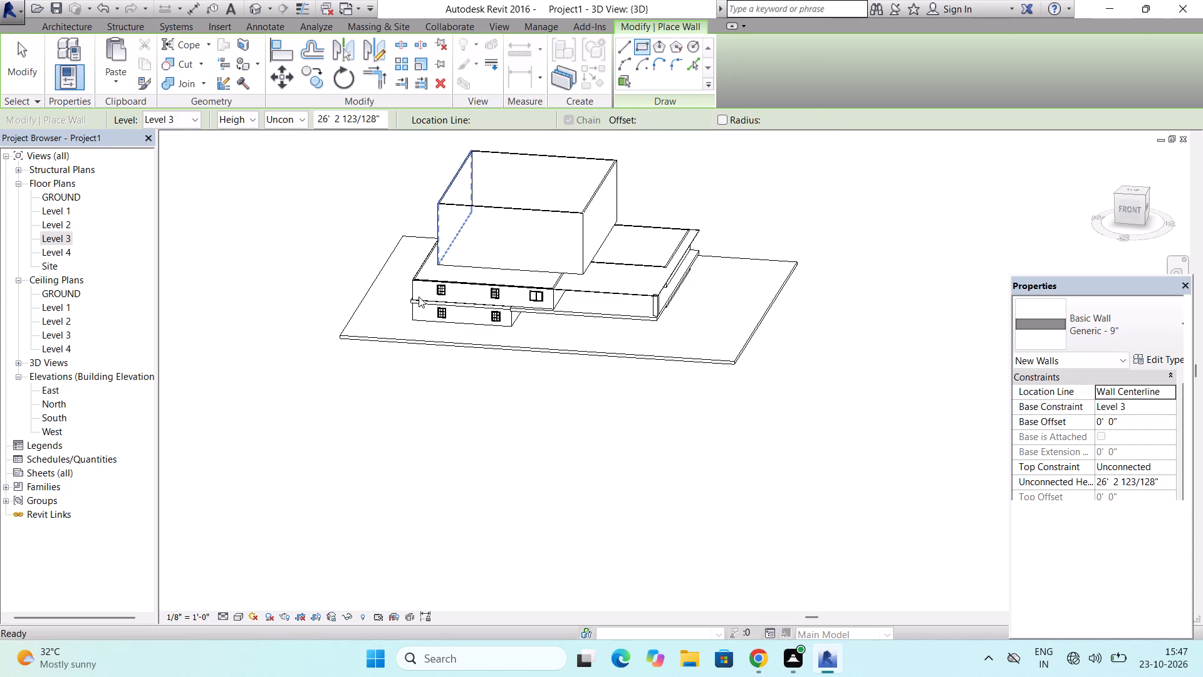
key("Escape")
left_click(521, 211)
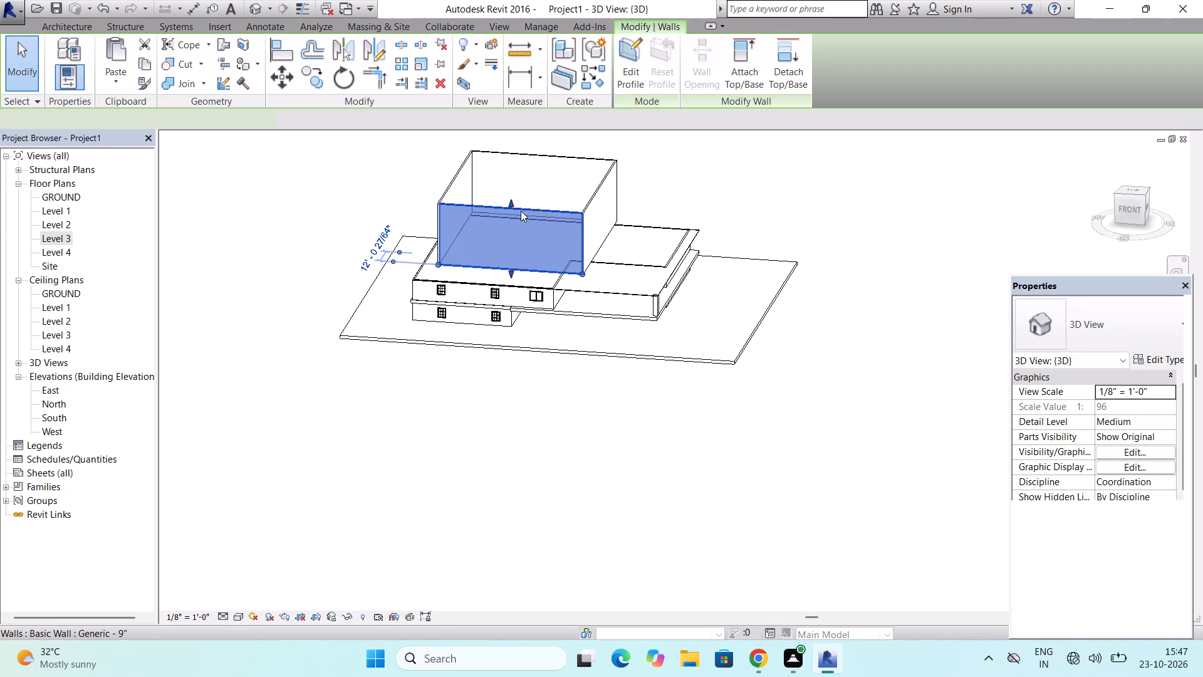
scroll(521, 211, "down", 3)
scroll(521, 211, "up", 9)
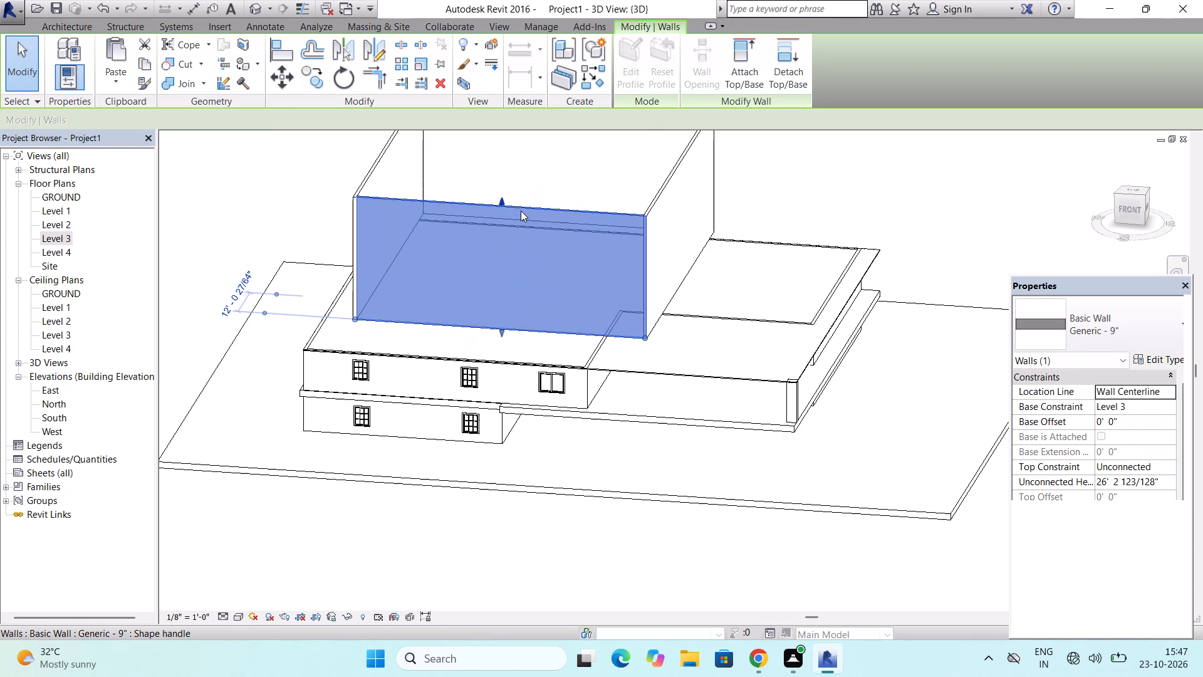
left_click_drag(514, 207, 453, 245)
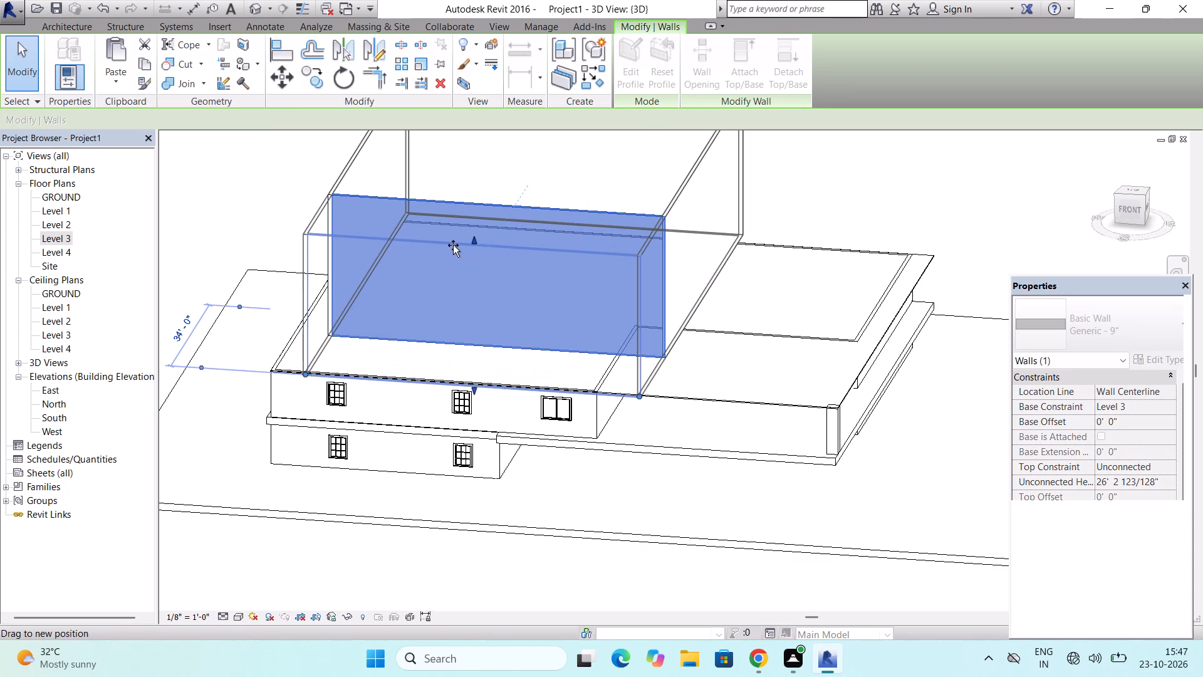
left_click_drag(453, 245, 449, 241)
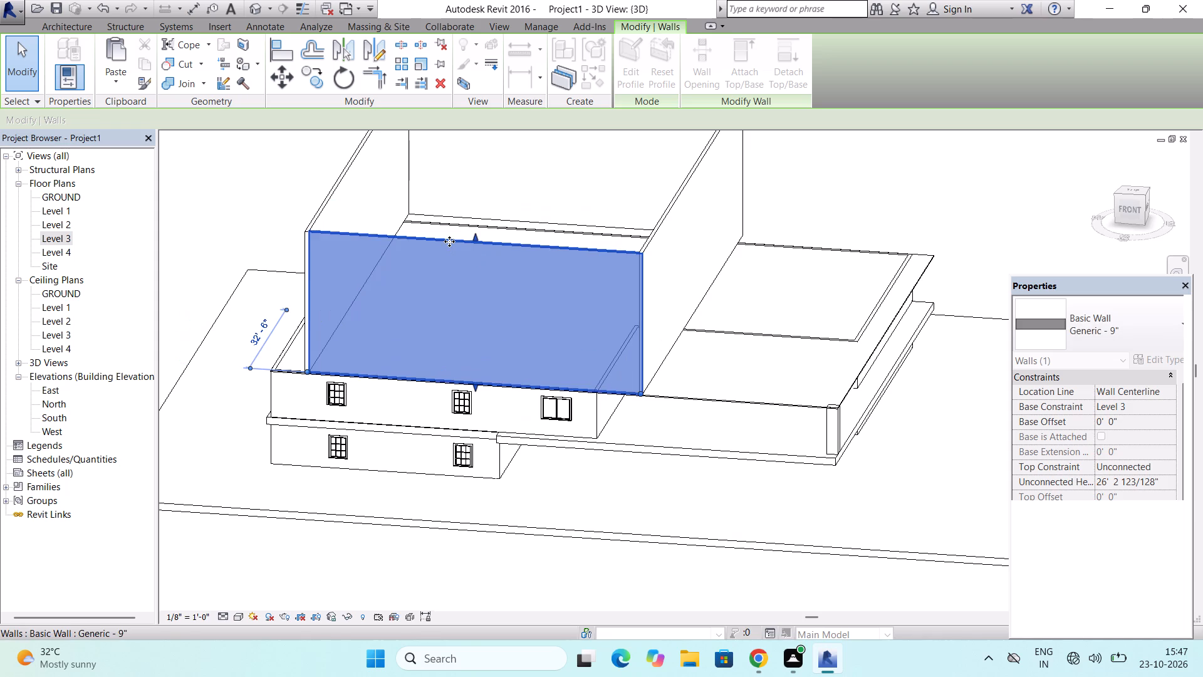
Stretch the south Level 3 wall's west end to near the lower storey's southwest corner, making the wall about 66' long.
scroll(268, 380, "up", 4)
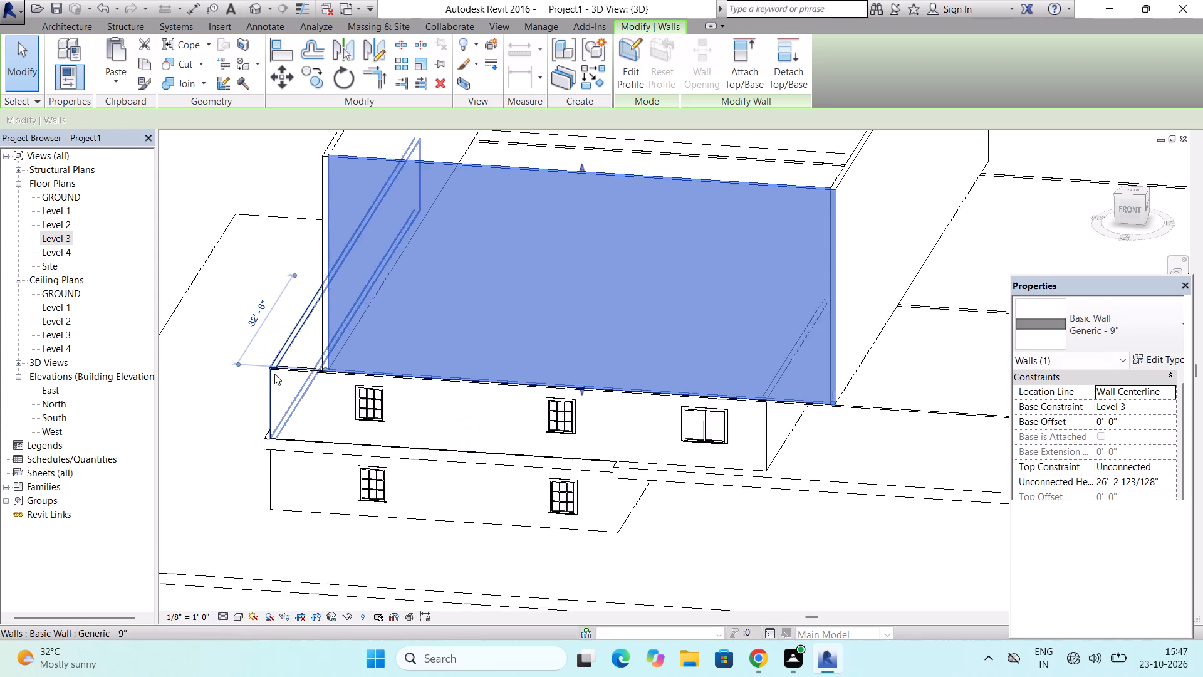
scroll(274, 374, "up", 5)
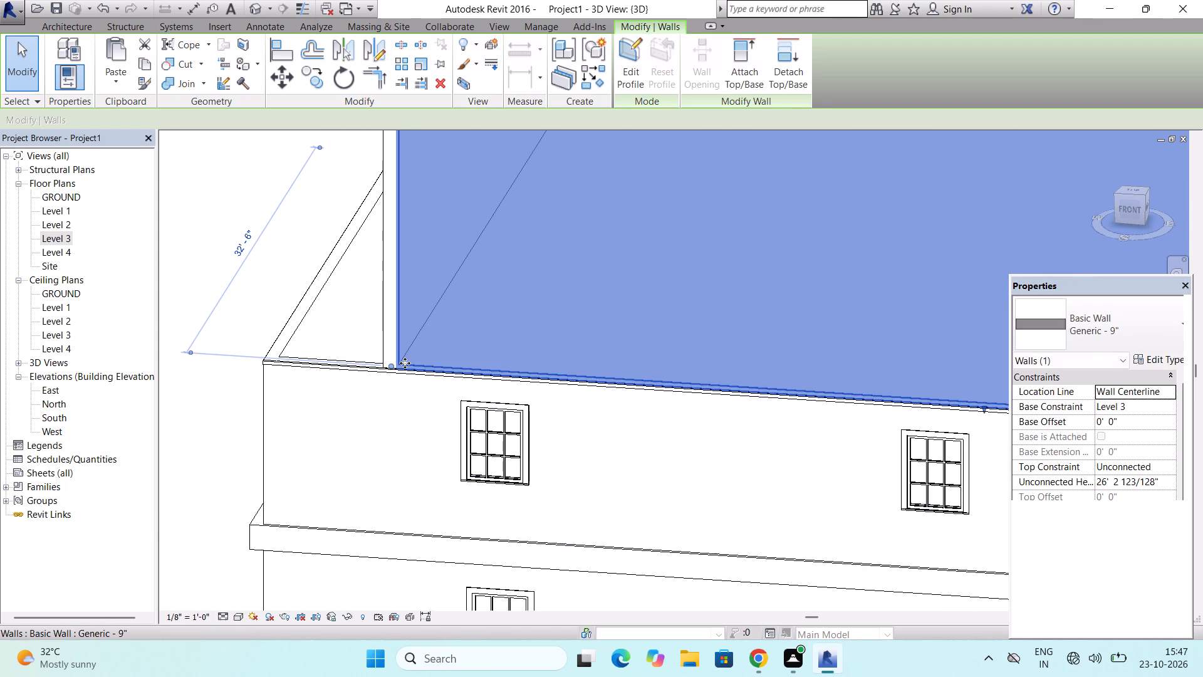
left_click_drag(390, 365, 340, 370)
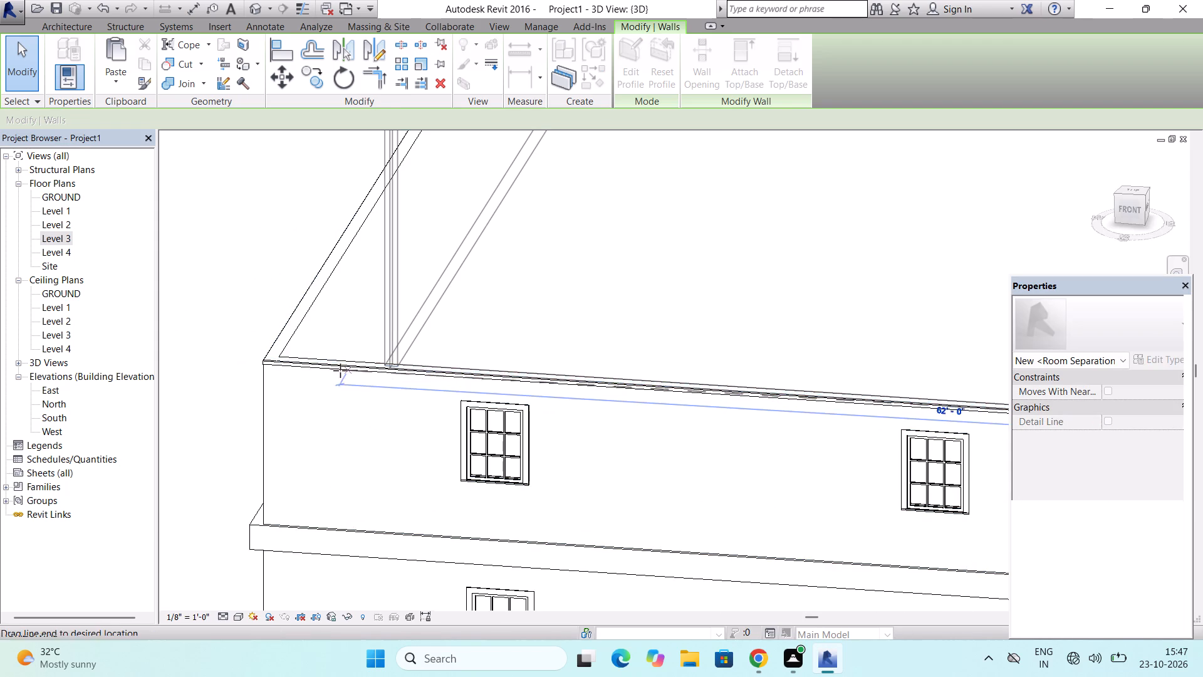
left_click_drag(340, 370, 277, 362)
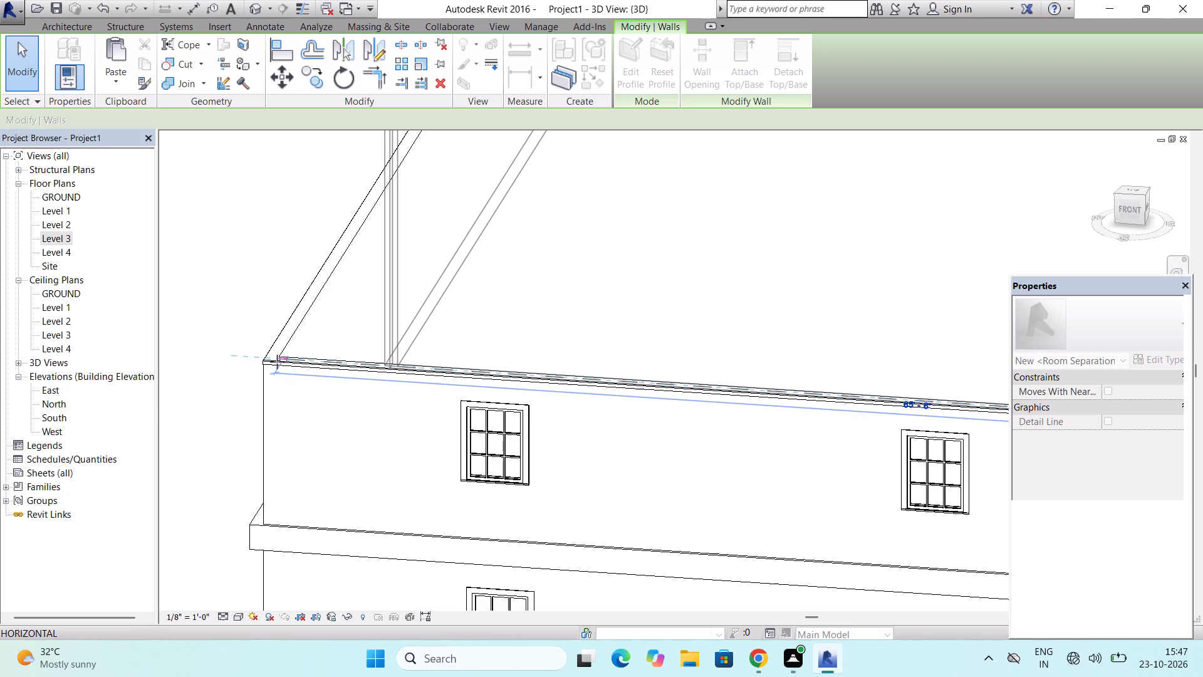
left_click_drag(277, 362, 271, 362)
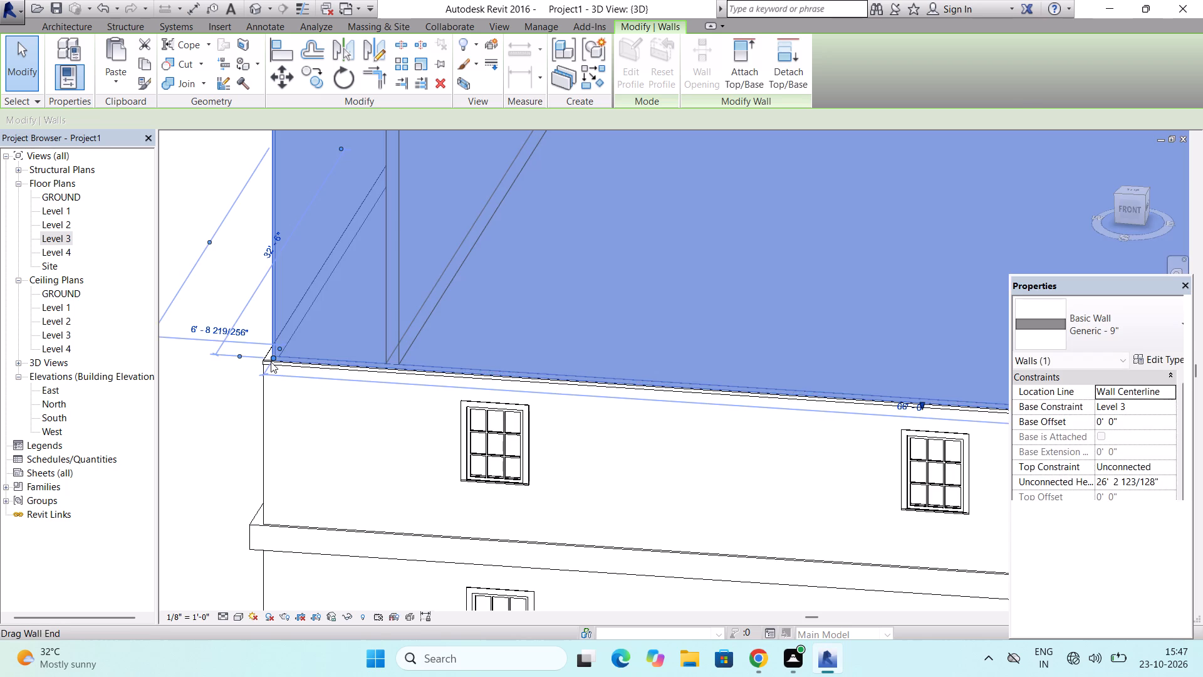
Shorten the south Level 3 wall by pulling its east end back to above the middle upper-storey window.
scroll(632, 362, "down", 9)
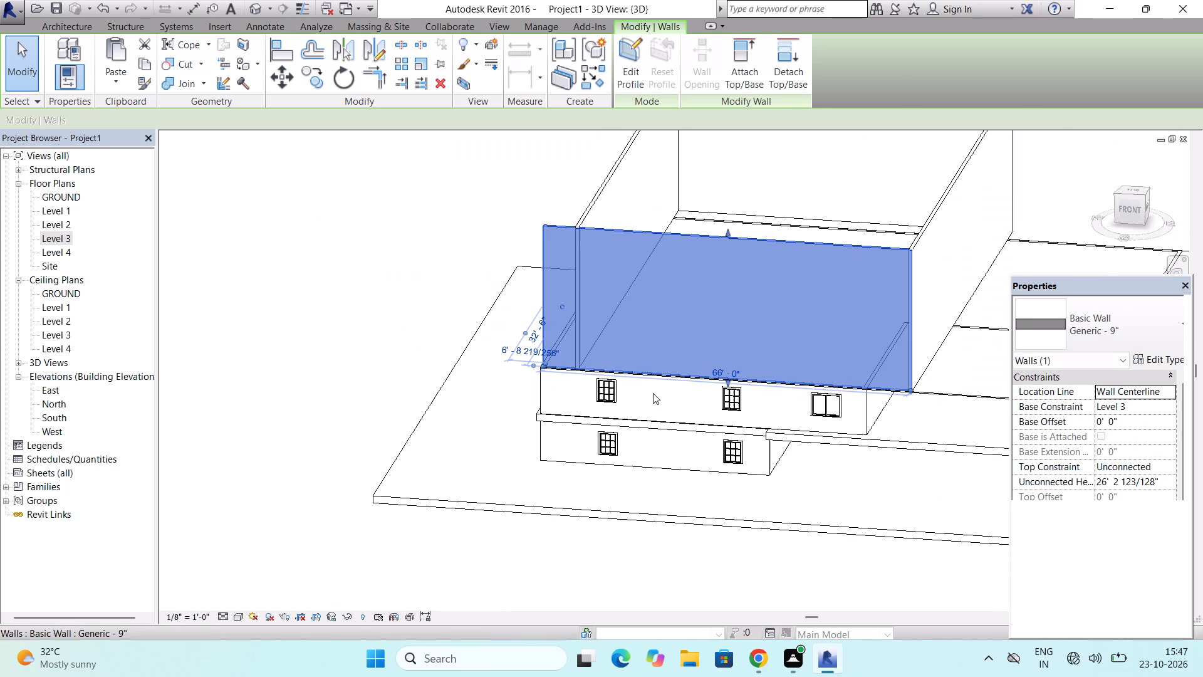
scroll(856, 403, "up", 6)
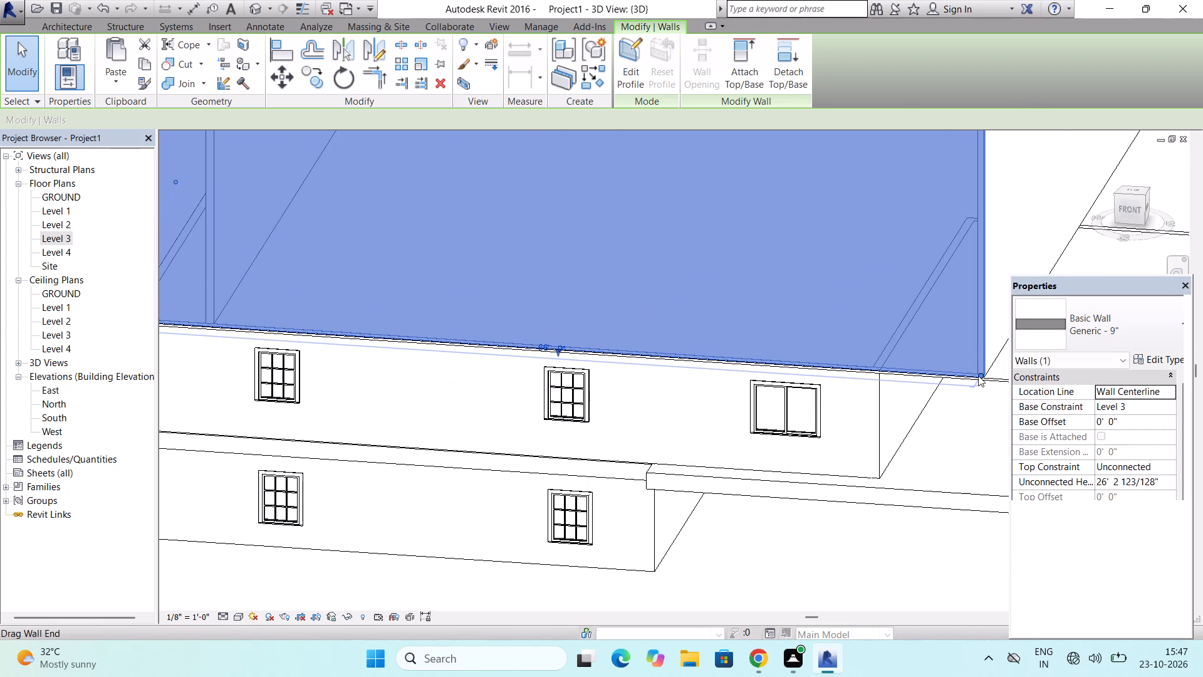
left_click_drag(980, 373, 893, 382)
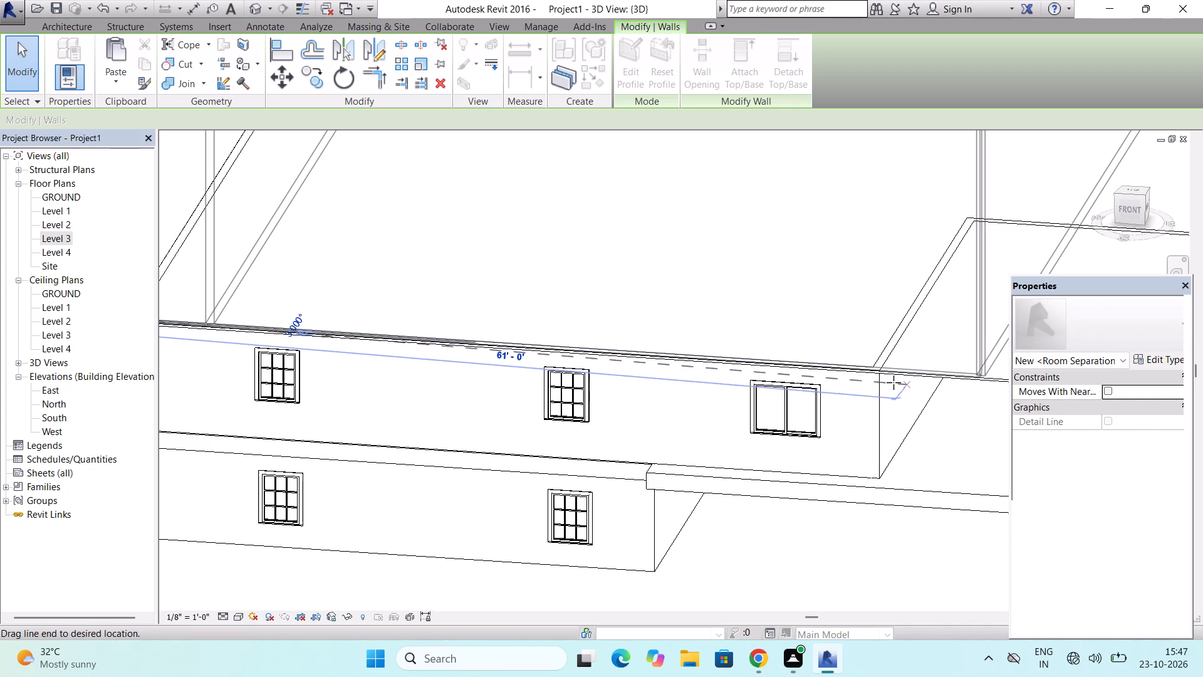
left_click_drag(893, 382, 539, 344)
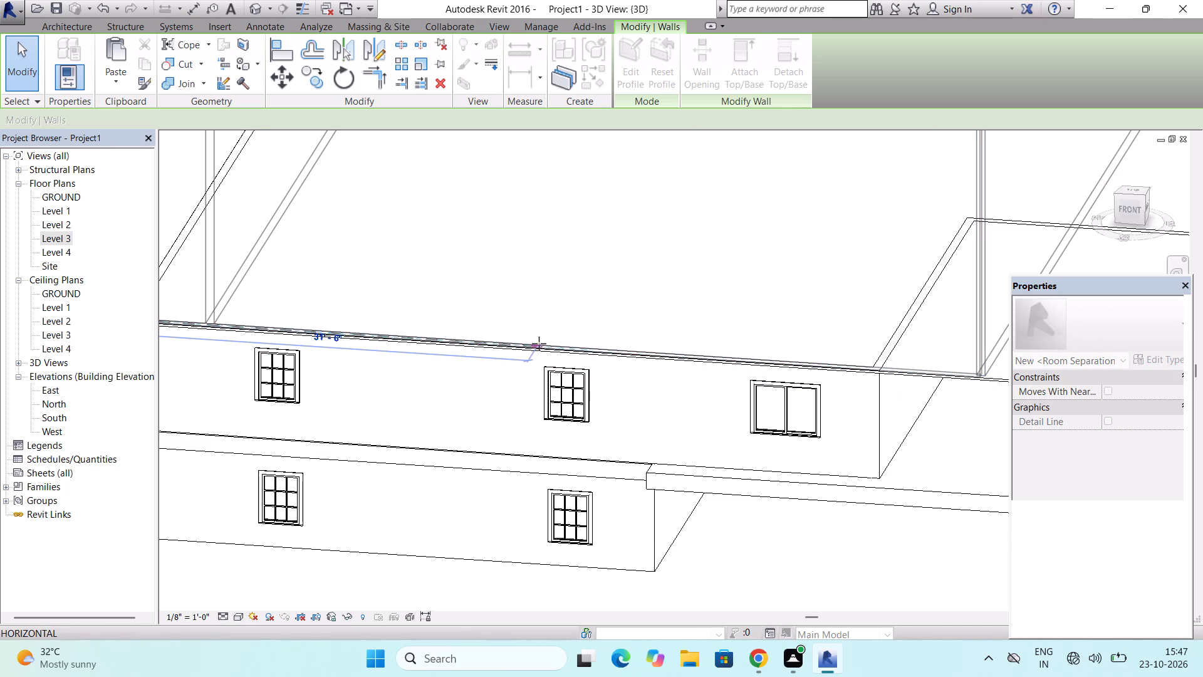
left_click_drag(539, 344, 517, 344)
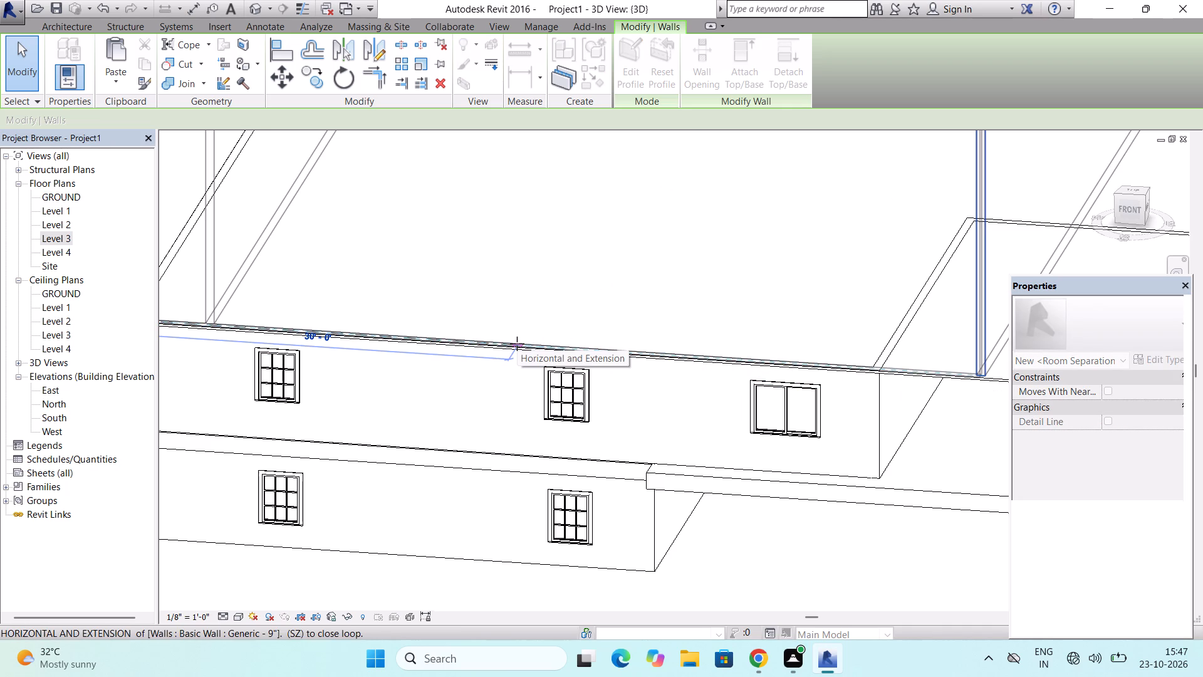
left_click_drag(517, 344, 520, 344)
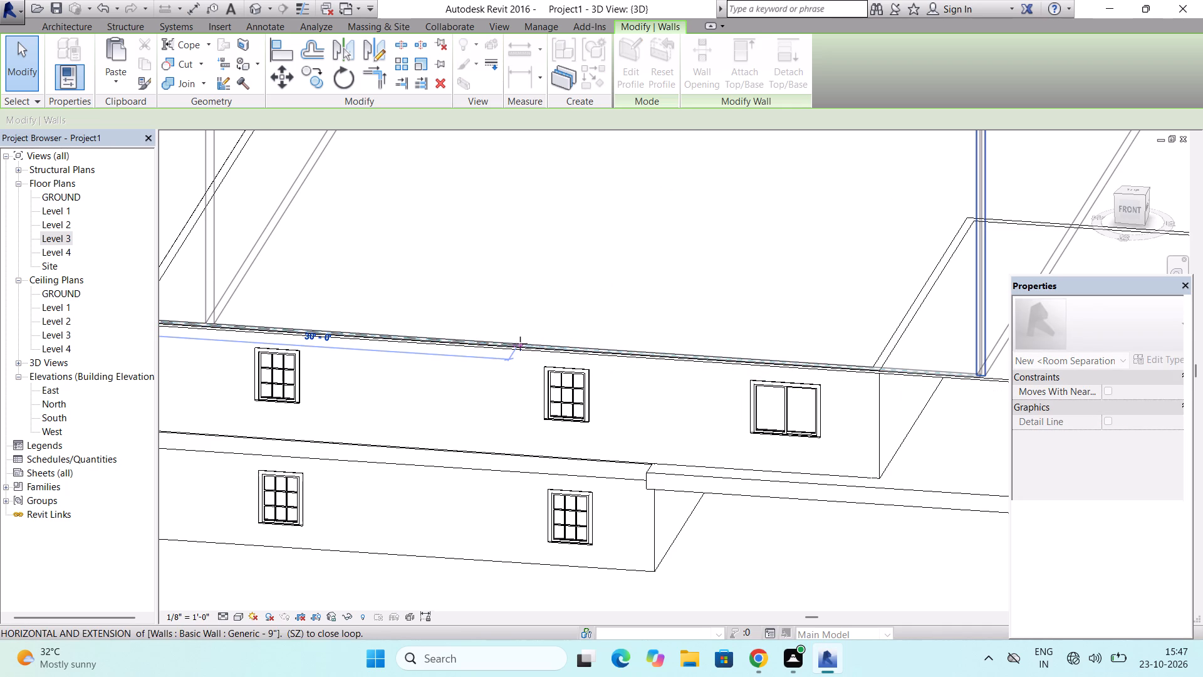
left_click_drag(520, 344, 550, 346)
key("Escape")
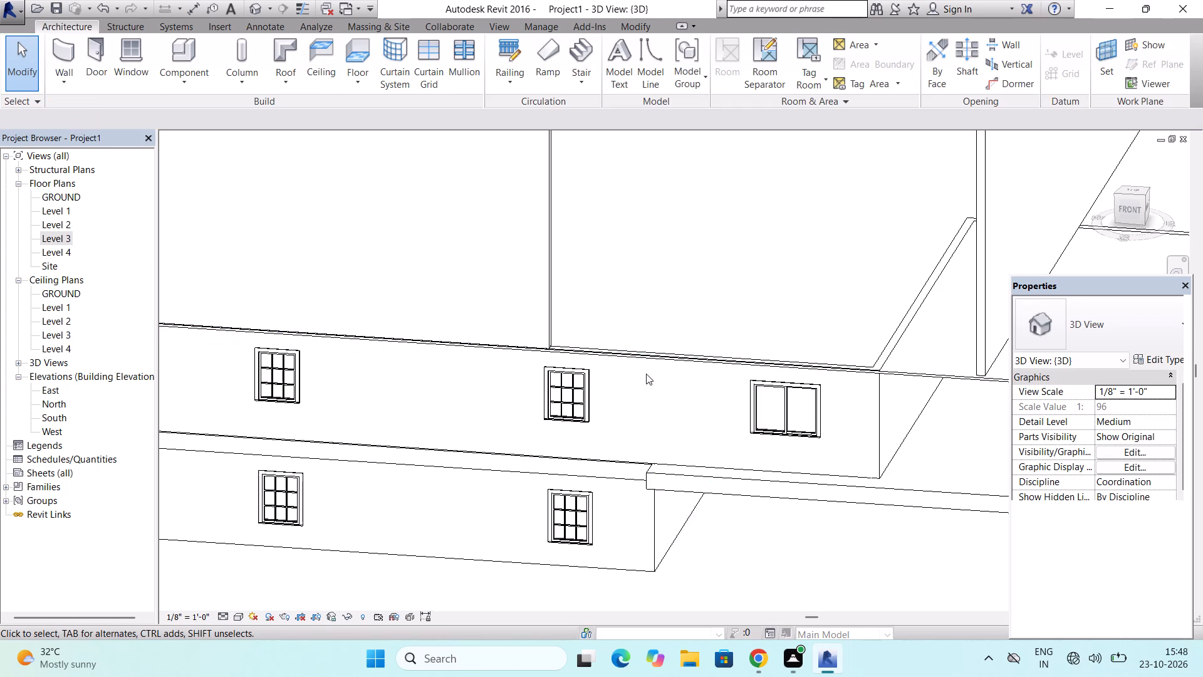
Extend the shortened Level 3 wall's west end to the outer corner of the storey below, making it about 32'-11" long.
scroll(646, 374, "down", 10)
scroll(502, 361, "up", 3)
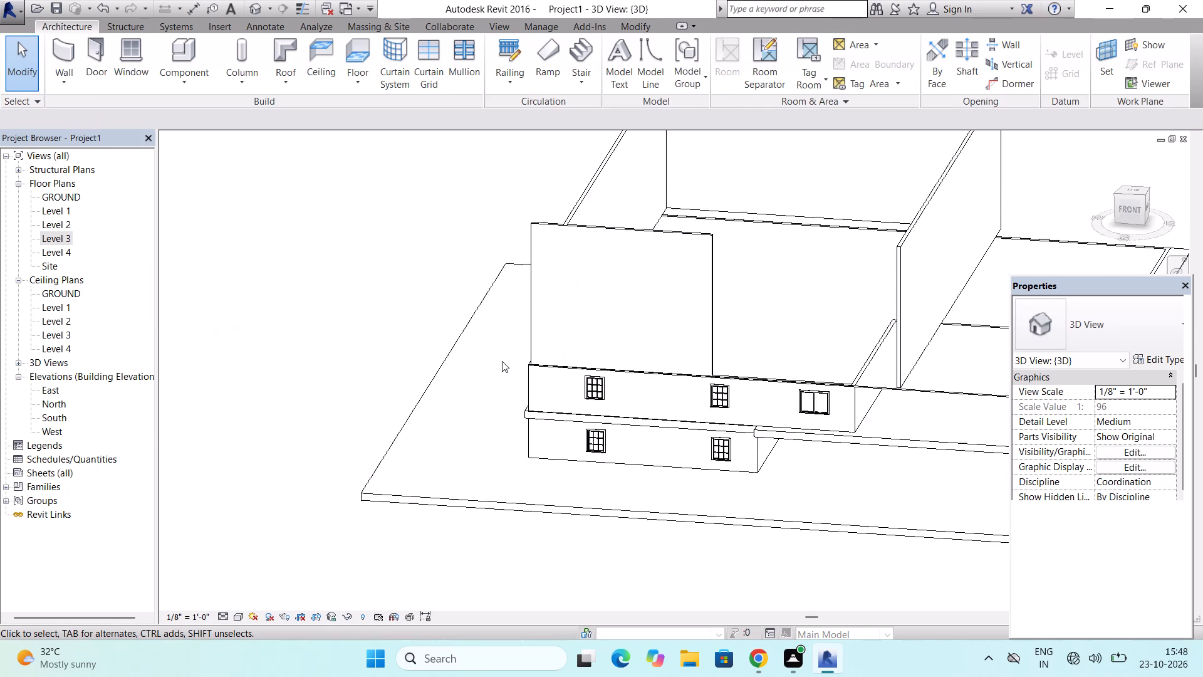
scroll(502, 361, "up", 12)
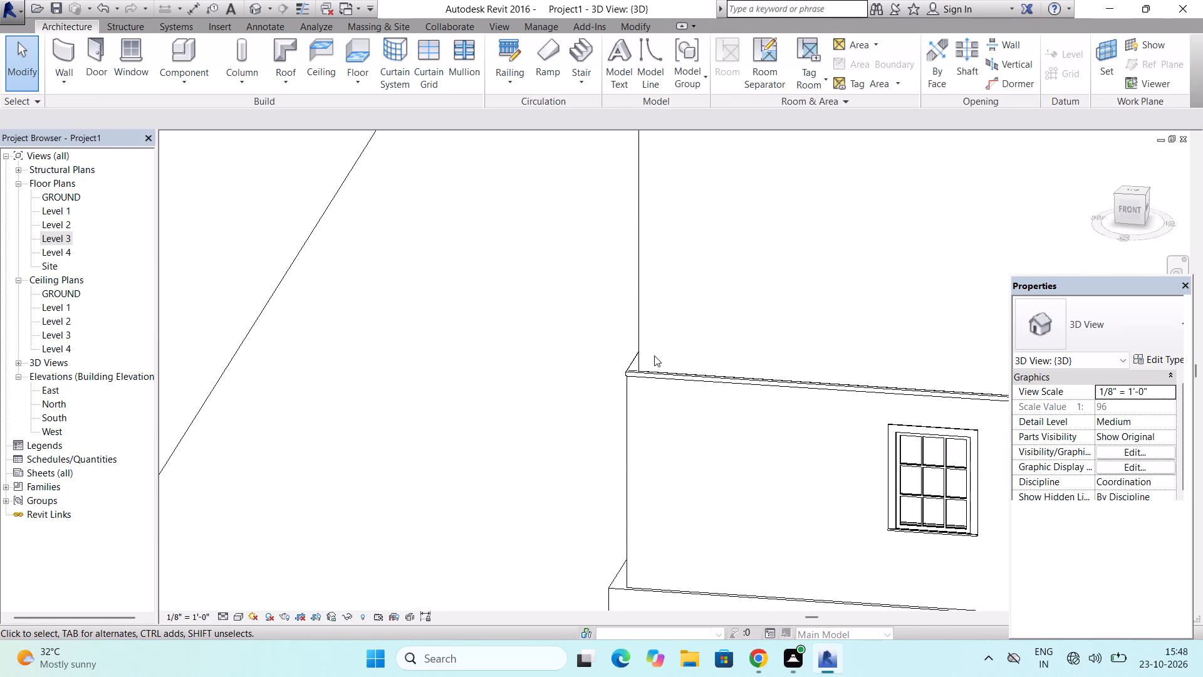
left_click(642, 355)
scroll(642, 362, "up", 2)
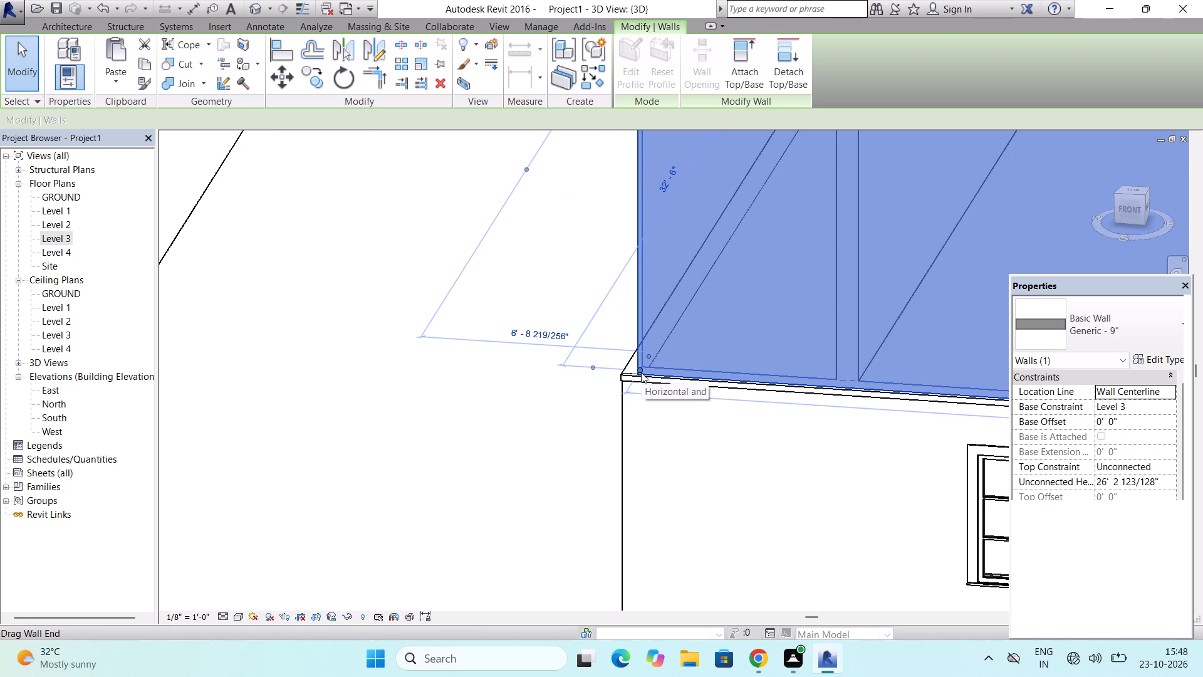
left_click_drag(640, 370, 625, 371)
key("Escape")
Examine the Level 3 walls from above and behind to see how they sit relative to the storeys below.
scroll(640, 399, "down", 7)
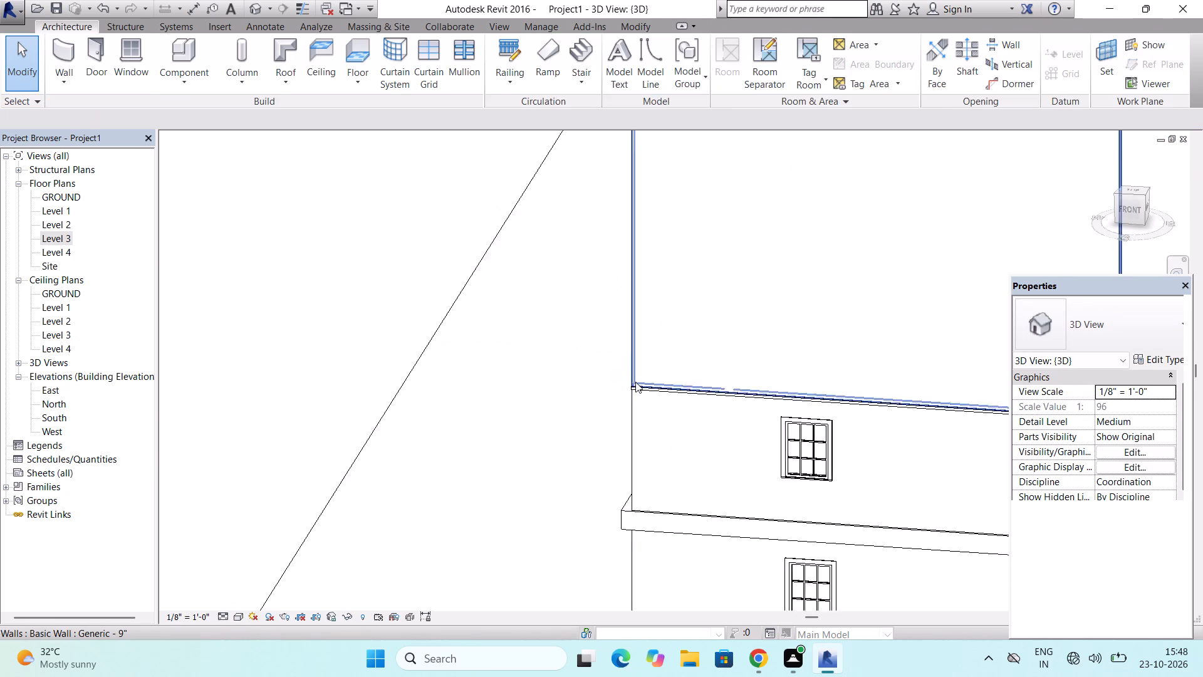
scroll(635, 382, "down", 11)
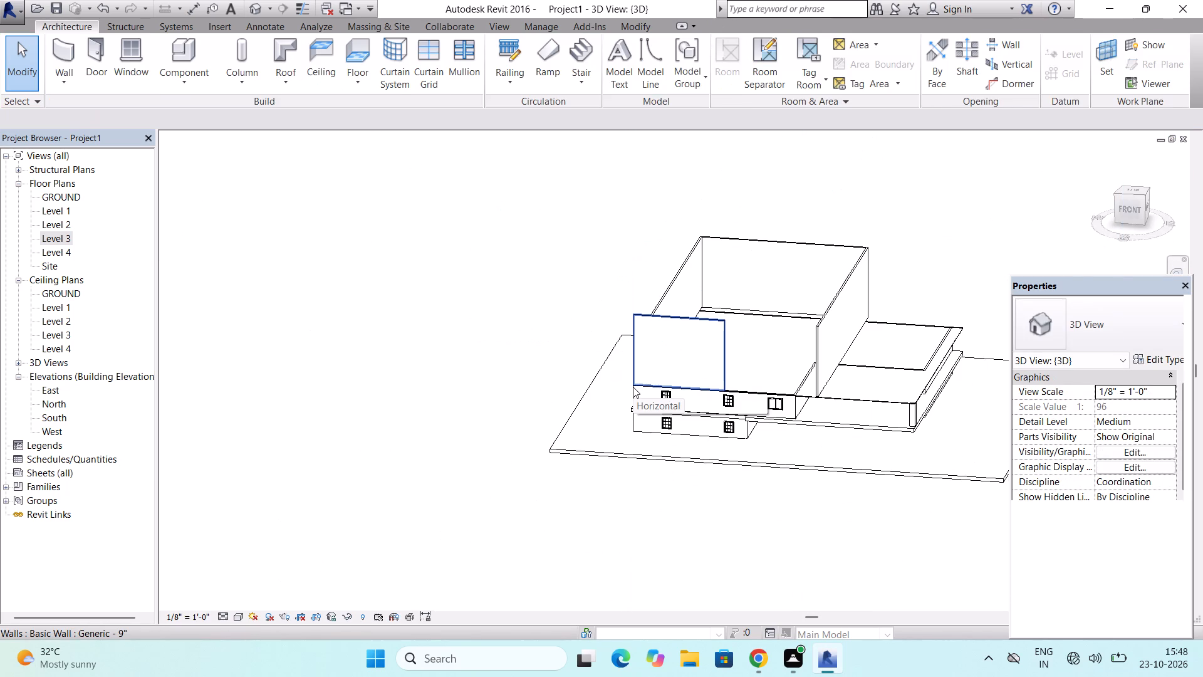
left_click_drag(1120, 196, 1120, 211)
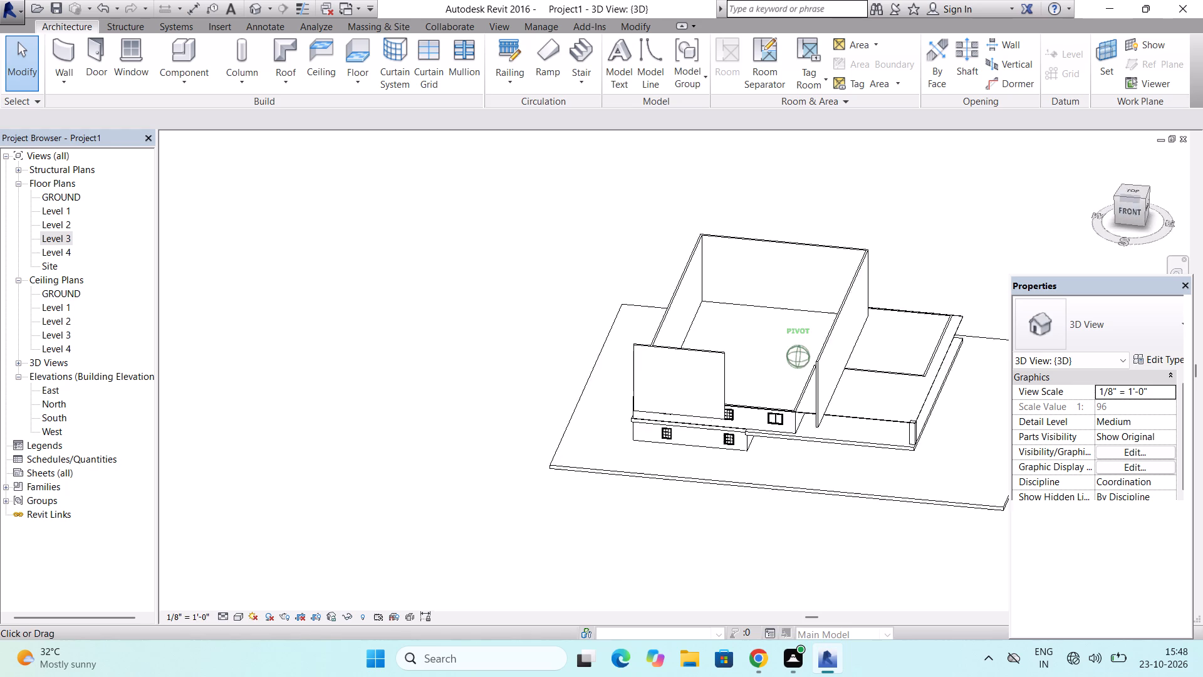
left_click_drag(1120, 211, 1011, 288)
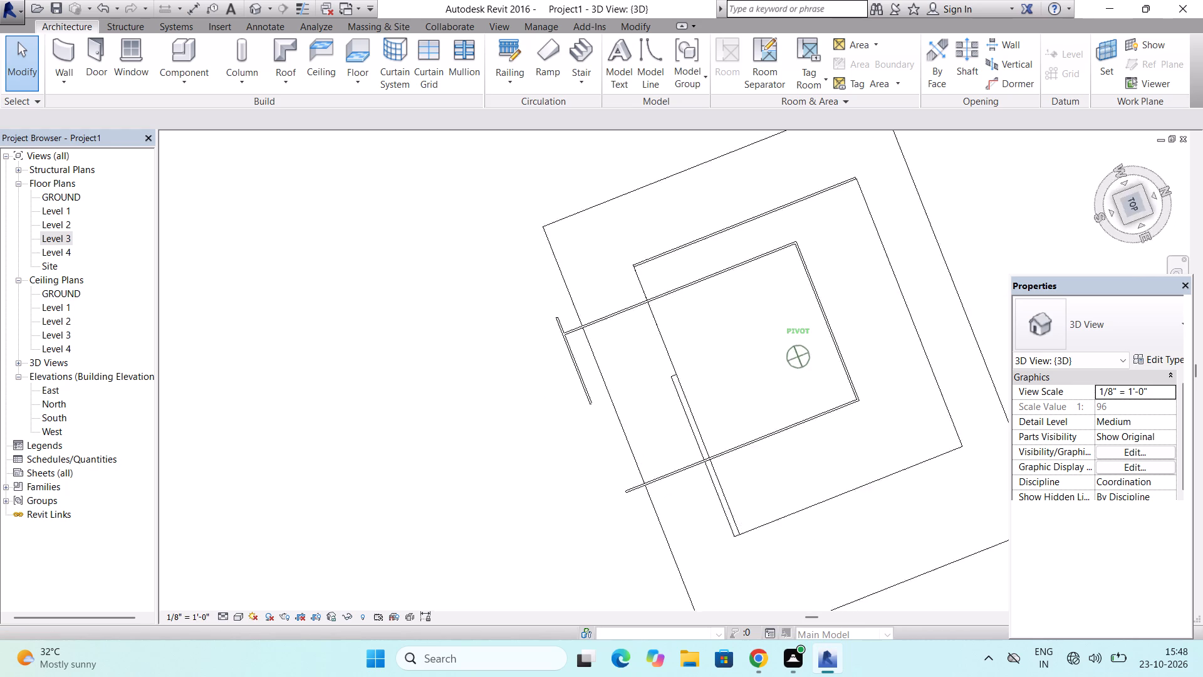
left_click_drag(1011, 288, 712, 290)
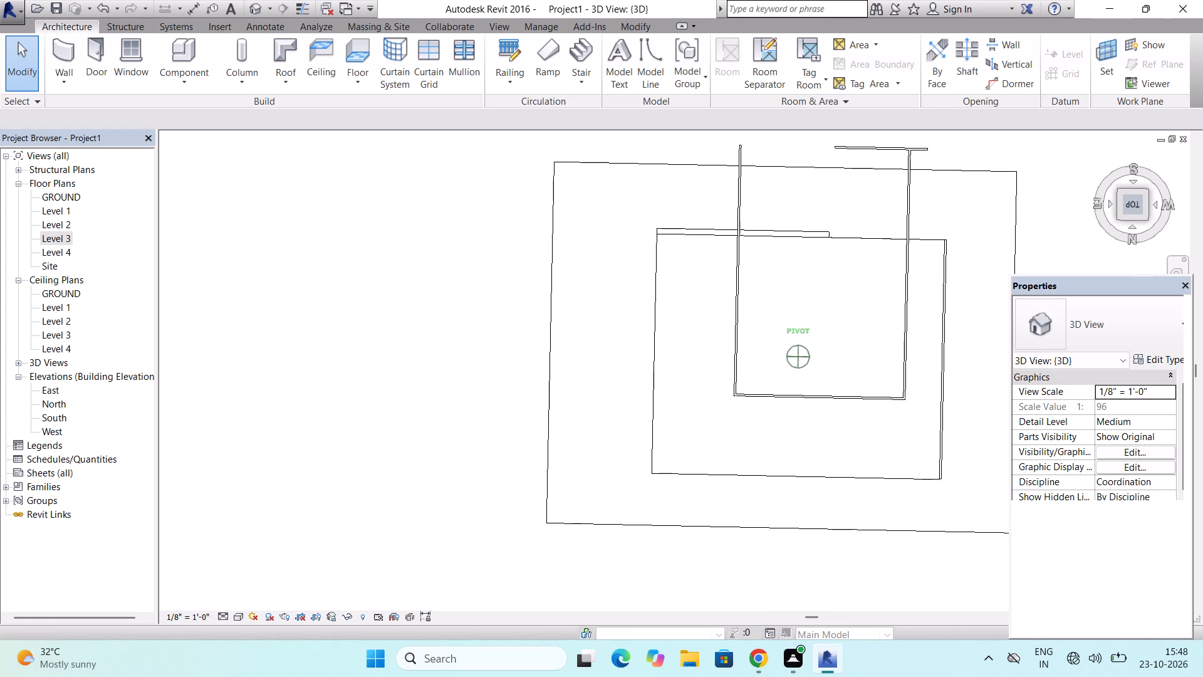
left_click_drag(712, 290, 712, 276)
scroll(1120, 197, "down", 5)
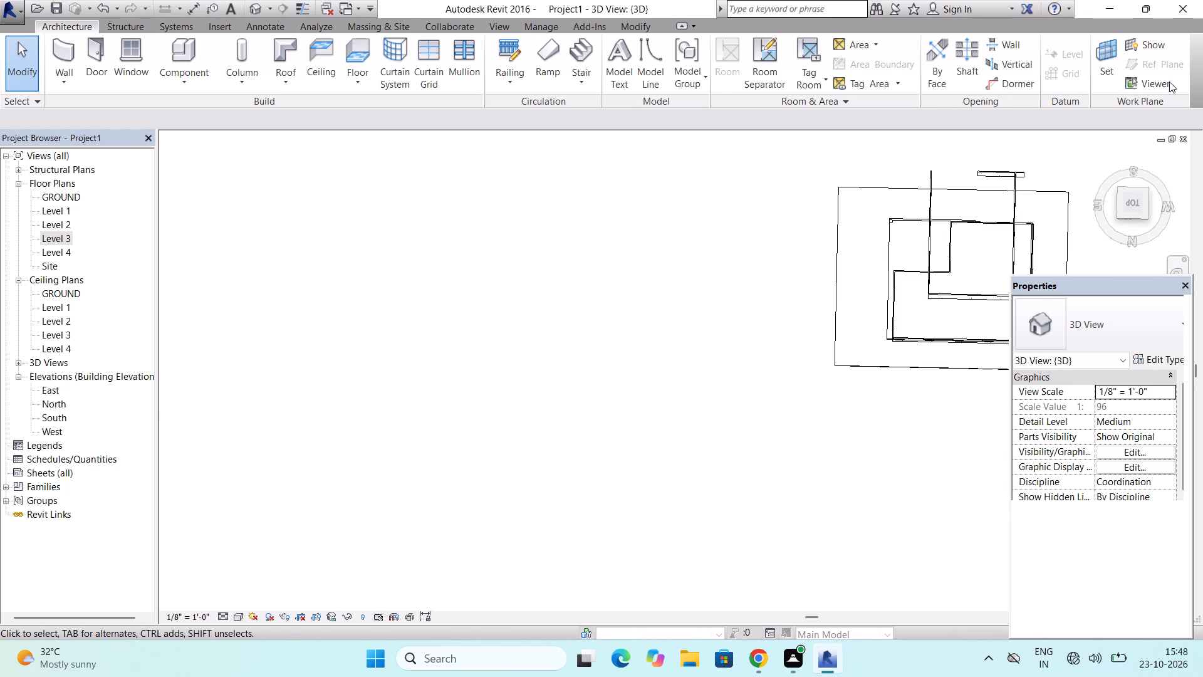
left_click_drag(1133, 216, 1164, 144)
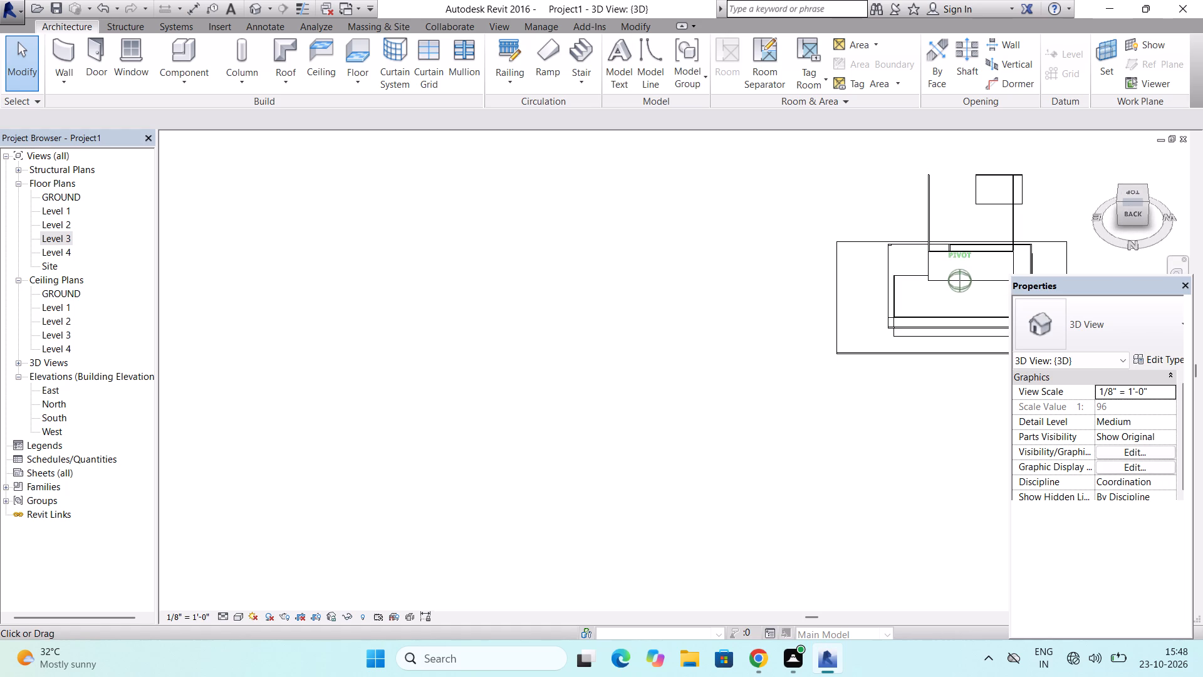
left_click_drag(1164, 144, 1179, 599)
scroll(513, 322, "down", 4)
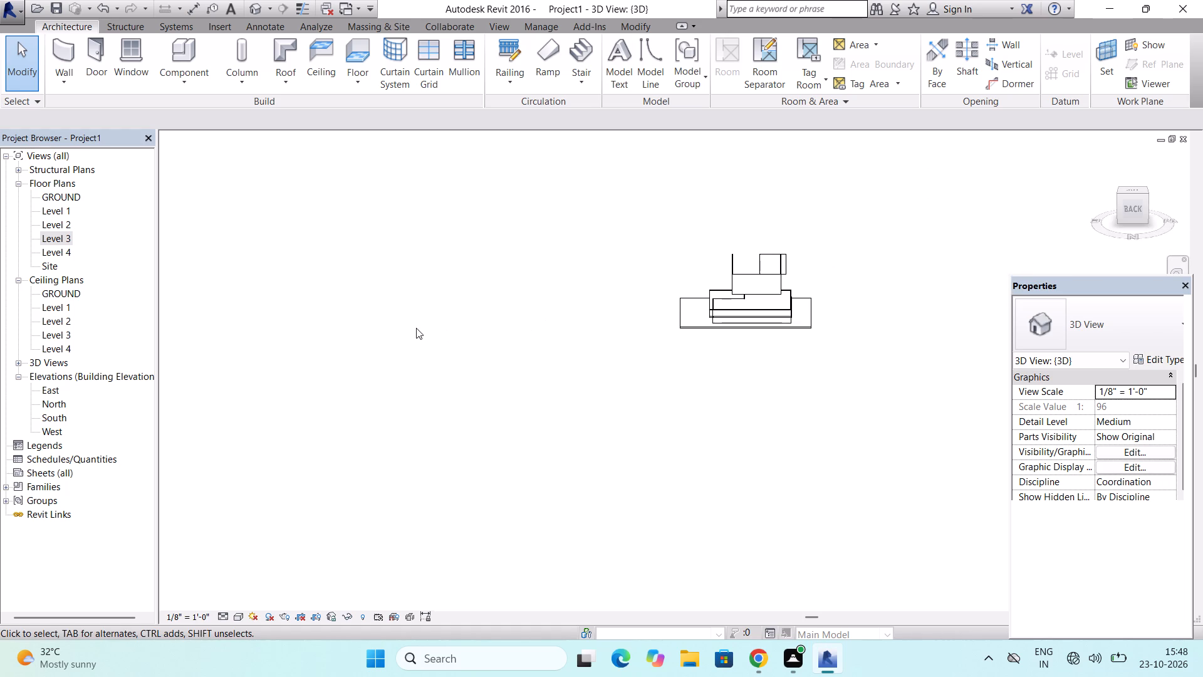
scroll(718, 249, "up", 3)
scroll(837, 274, "up", 10)
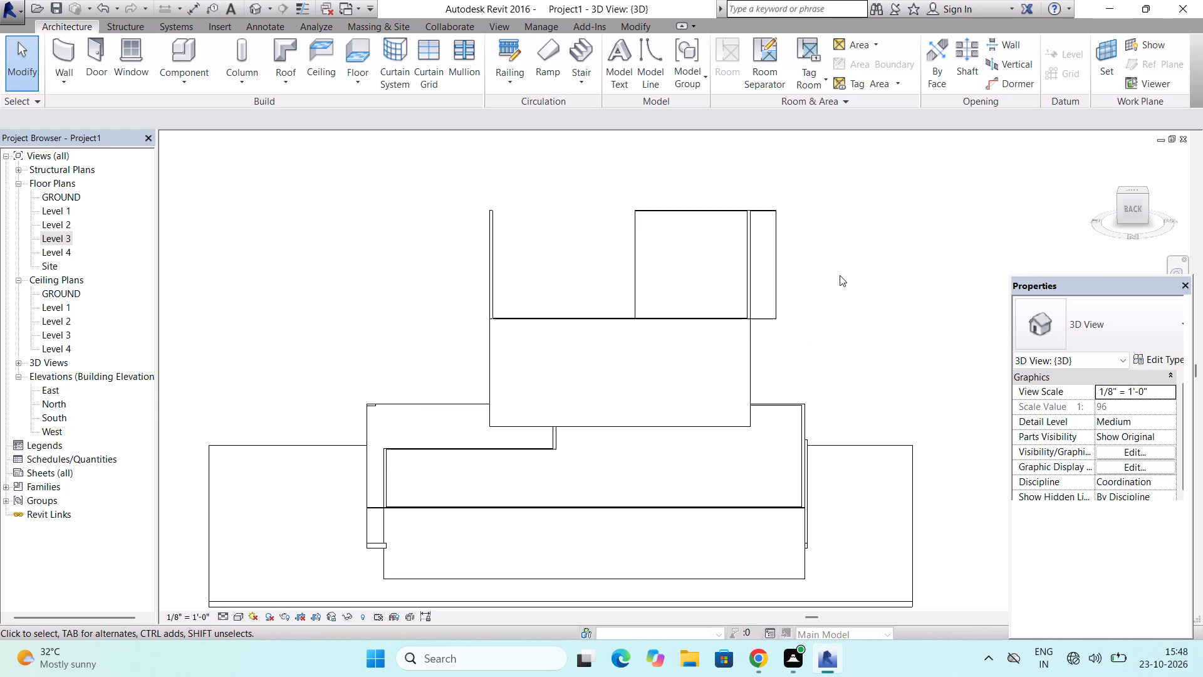
Move the shortened 32'-11" Level 3 wall north, toward the back of the building.
left_click_drag(763, 204, 762, 209)
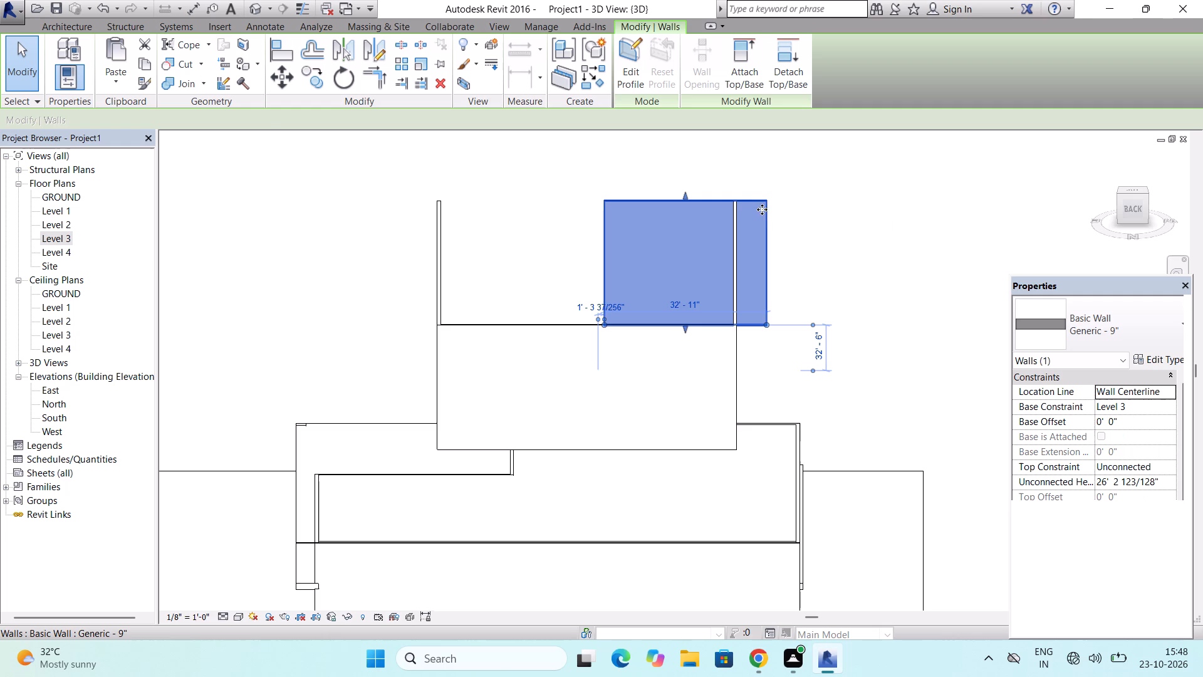
left_click_drag(762, 209, 760, 302)
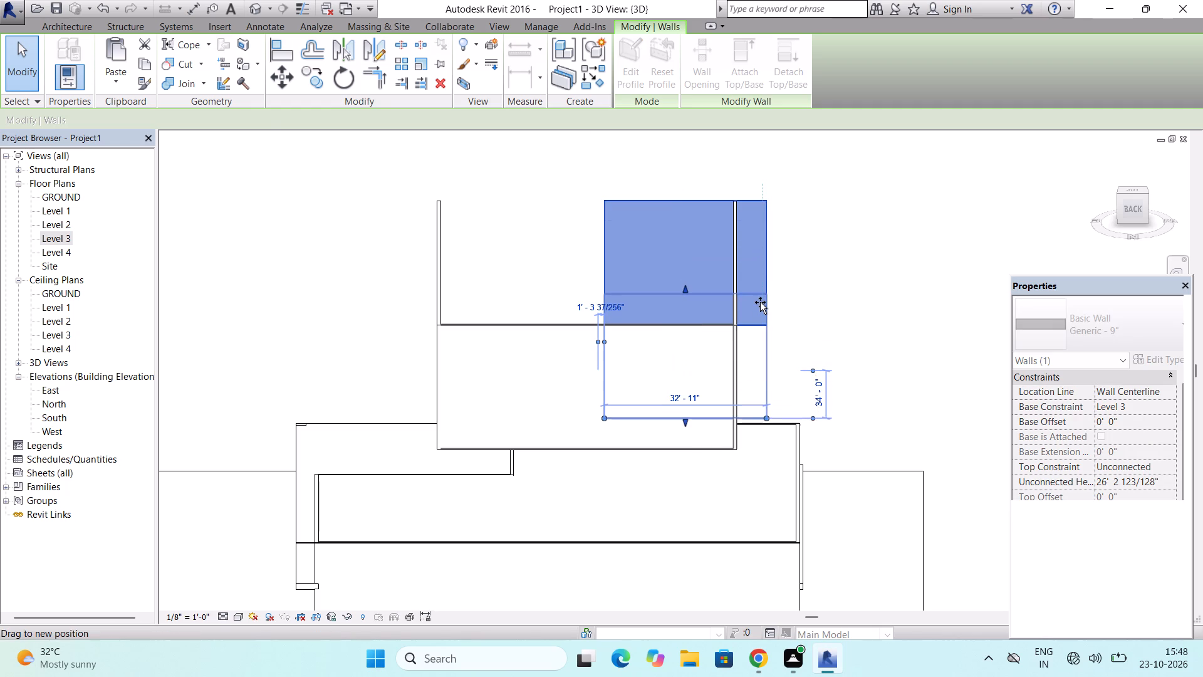
left_click_drag(760, 302, 766, 302)
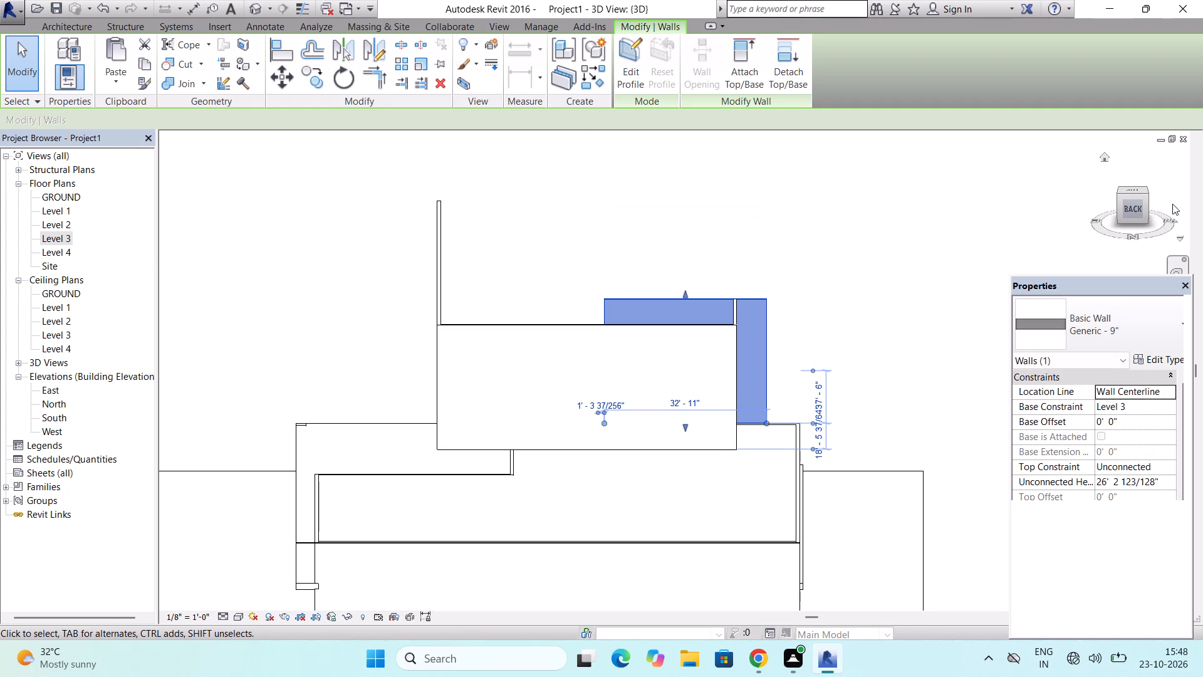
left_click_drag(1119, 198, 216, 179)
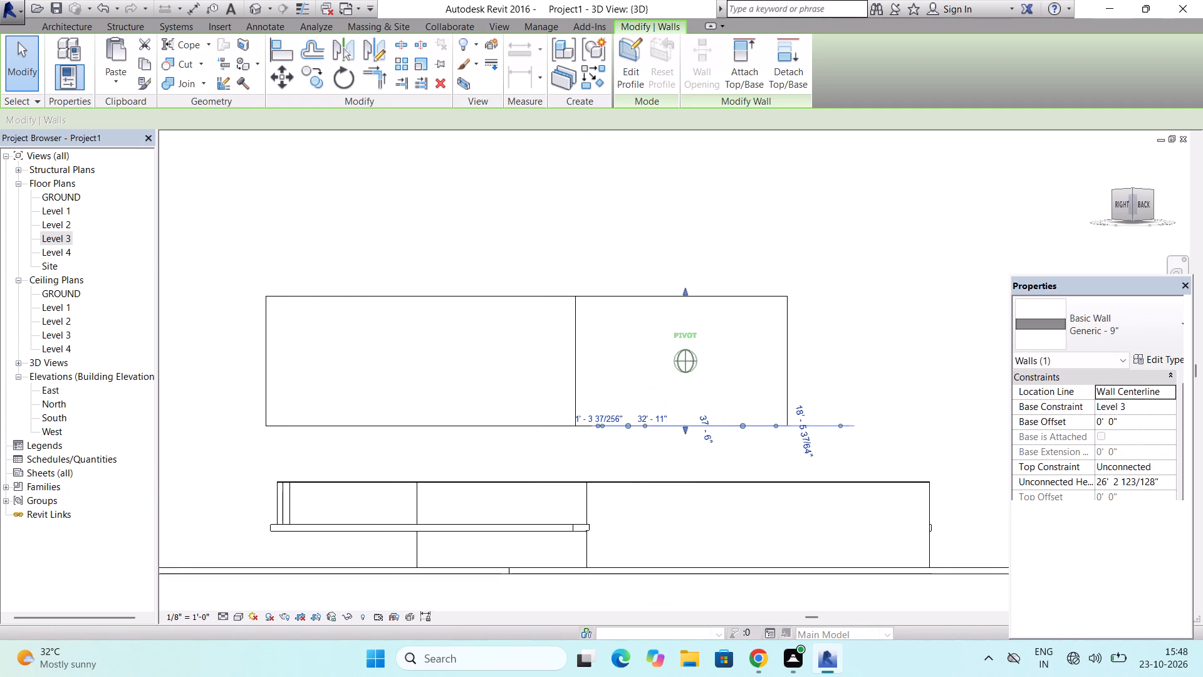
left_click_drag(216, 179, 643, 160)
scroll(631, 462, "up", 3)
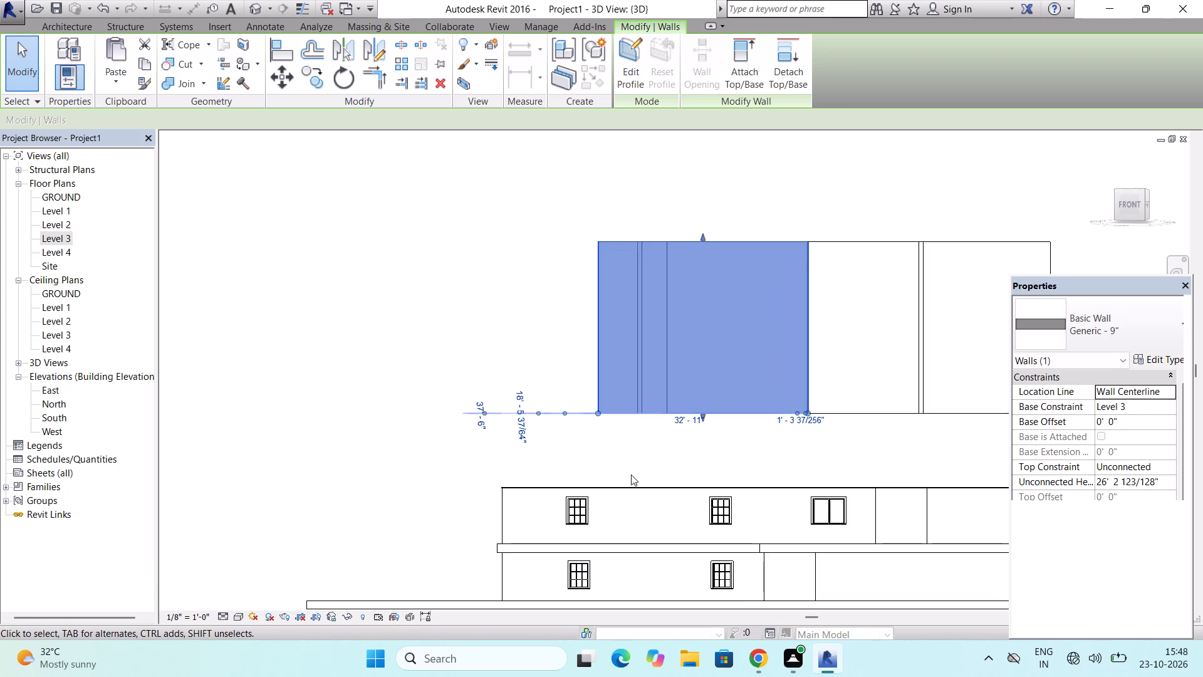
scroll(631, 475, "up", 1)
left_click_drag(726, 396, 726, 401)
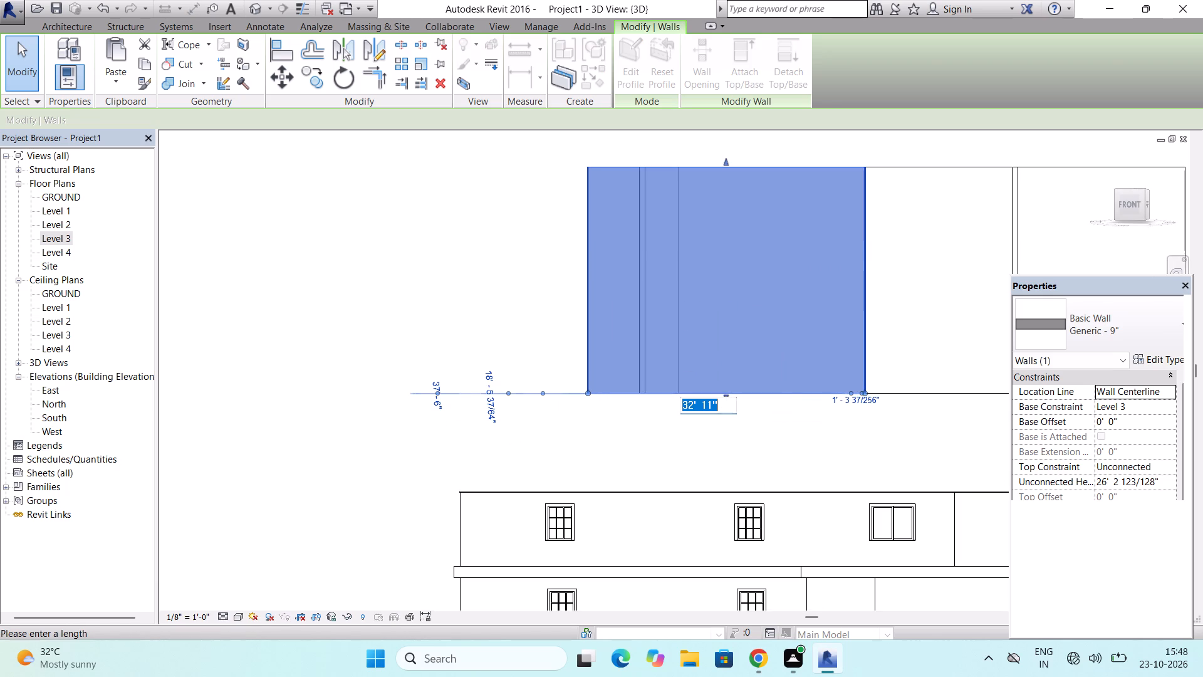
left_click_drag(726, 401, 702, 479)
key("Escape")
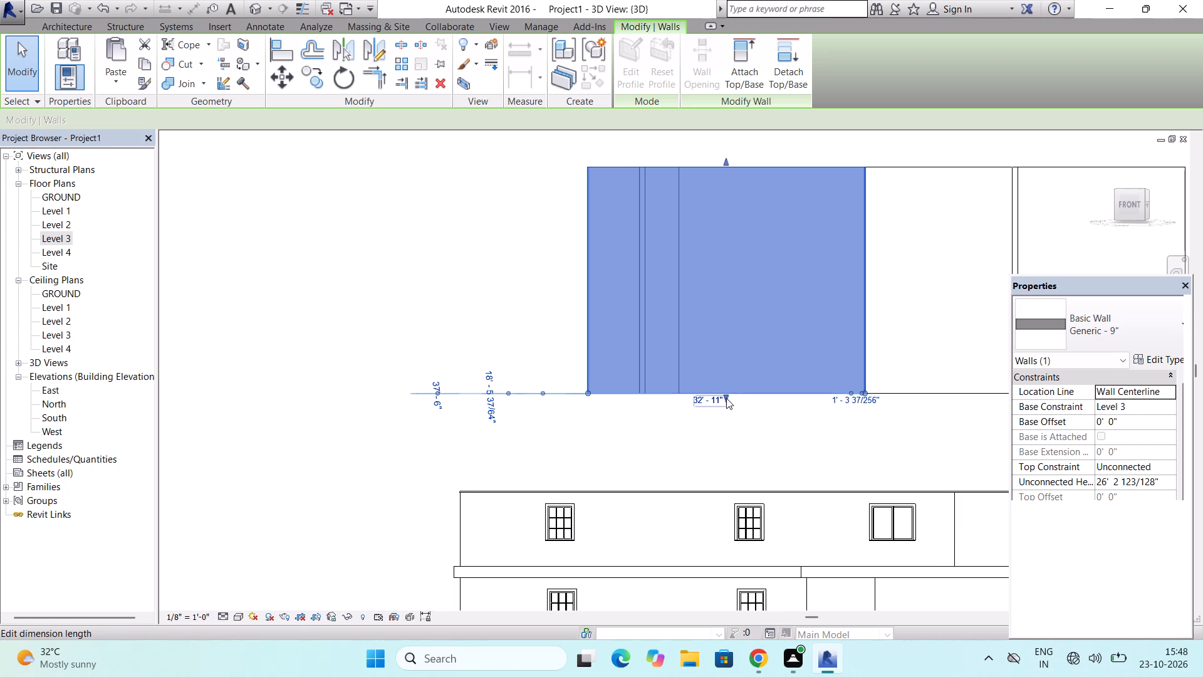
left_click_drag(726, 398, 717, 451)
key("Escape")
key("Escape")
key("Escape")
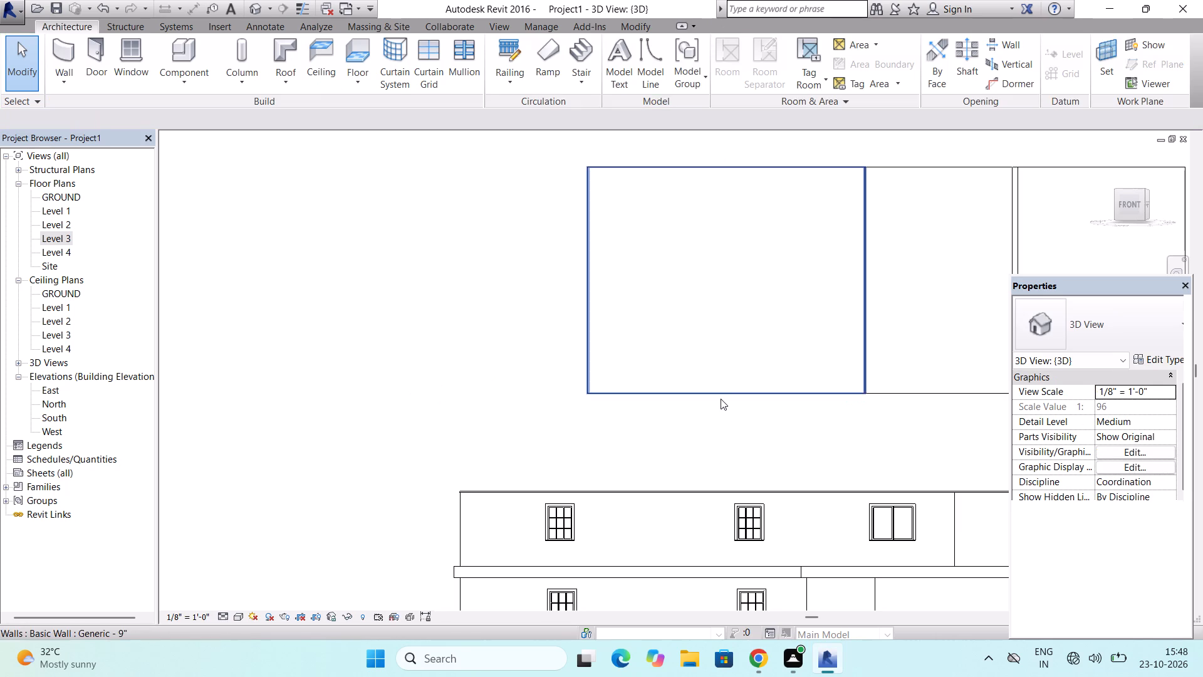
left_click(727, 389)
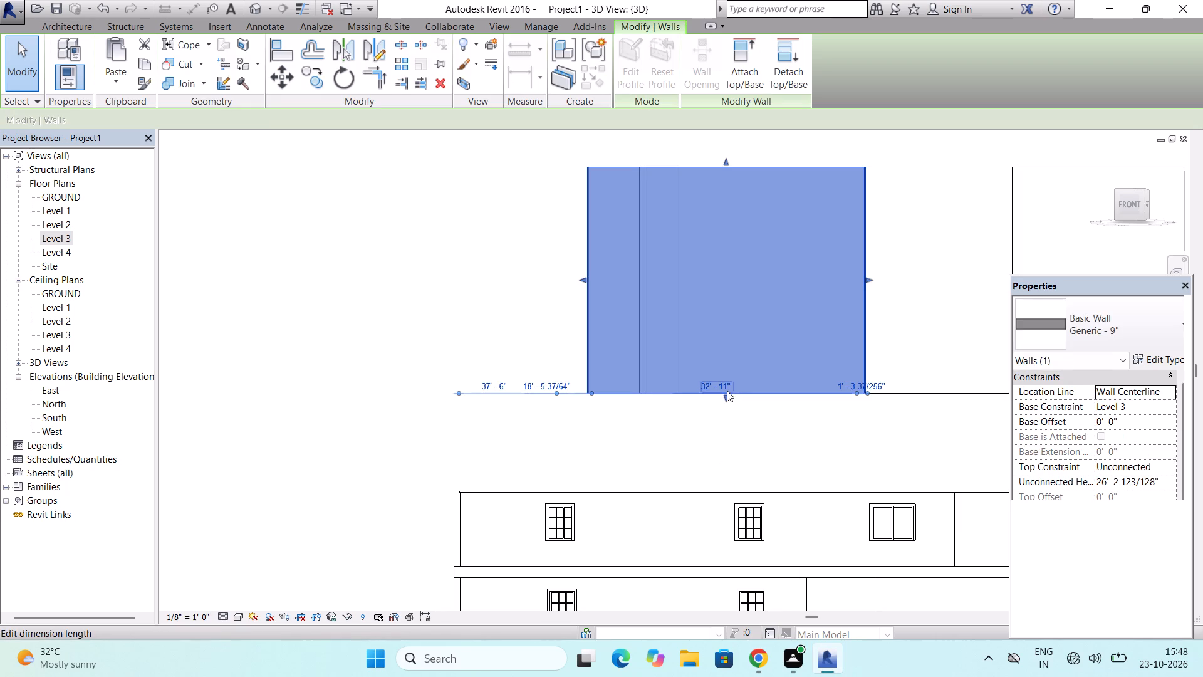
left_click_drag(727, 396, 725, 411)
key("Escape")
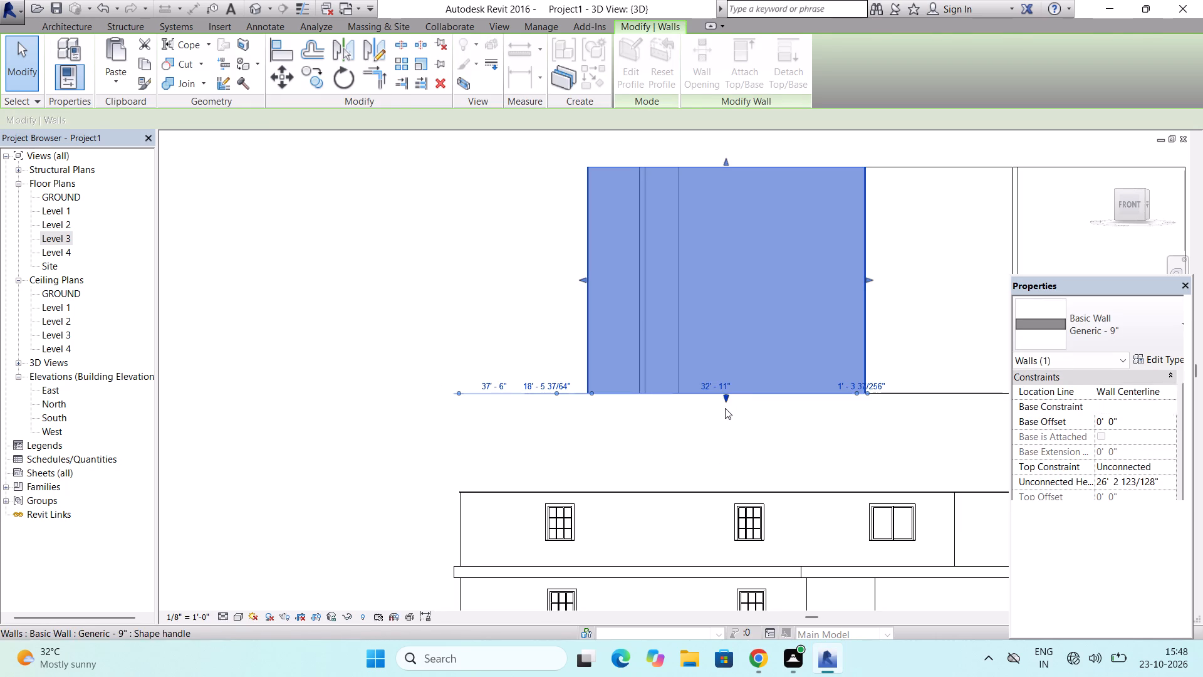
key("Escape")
Lower the base of the 32'-11" Level 3 wall onto the top of the storey below, a base offset of about -11'-4".
left_click(726, 382)
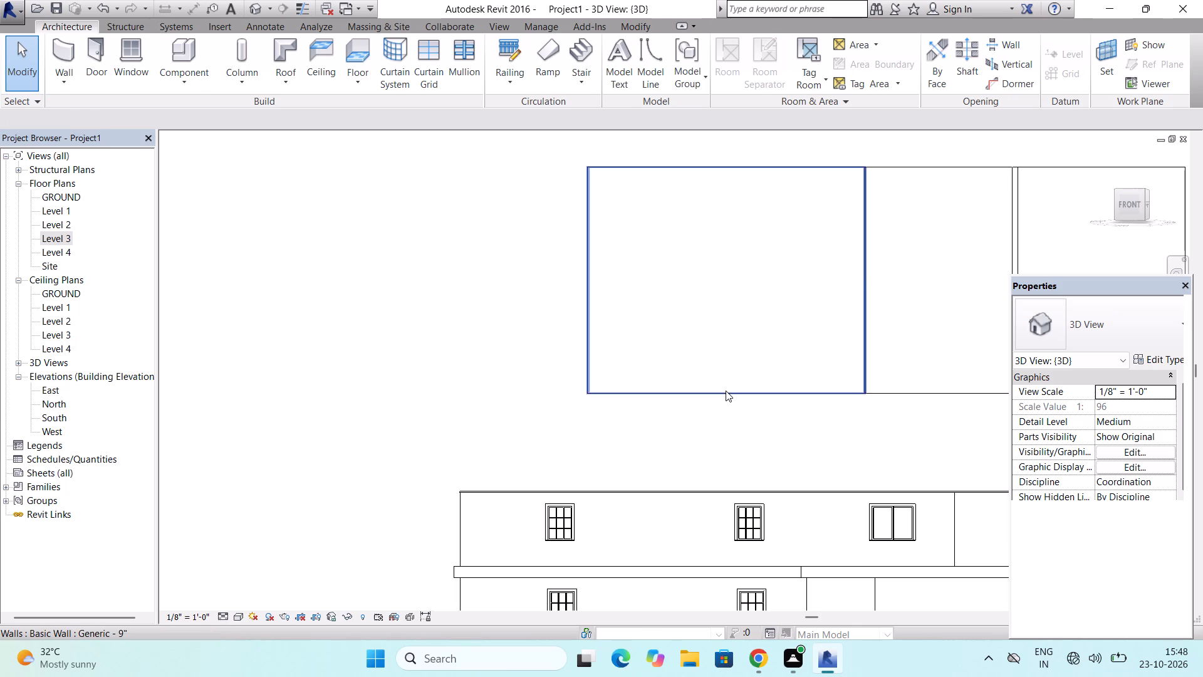
left_click(726, 391)
scroll(724, 395, "up", 7)
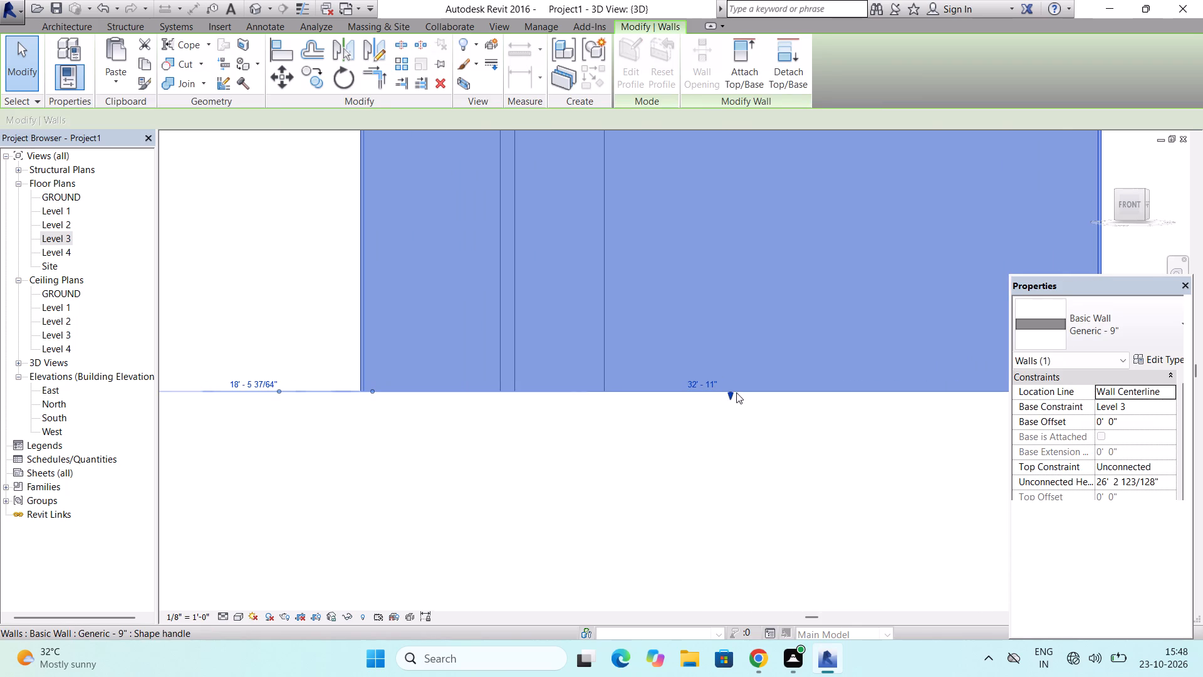
left_click_drag(729, 392, 716, 555)
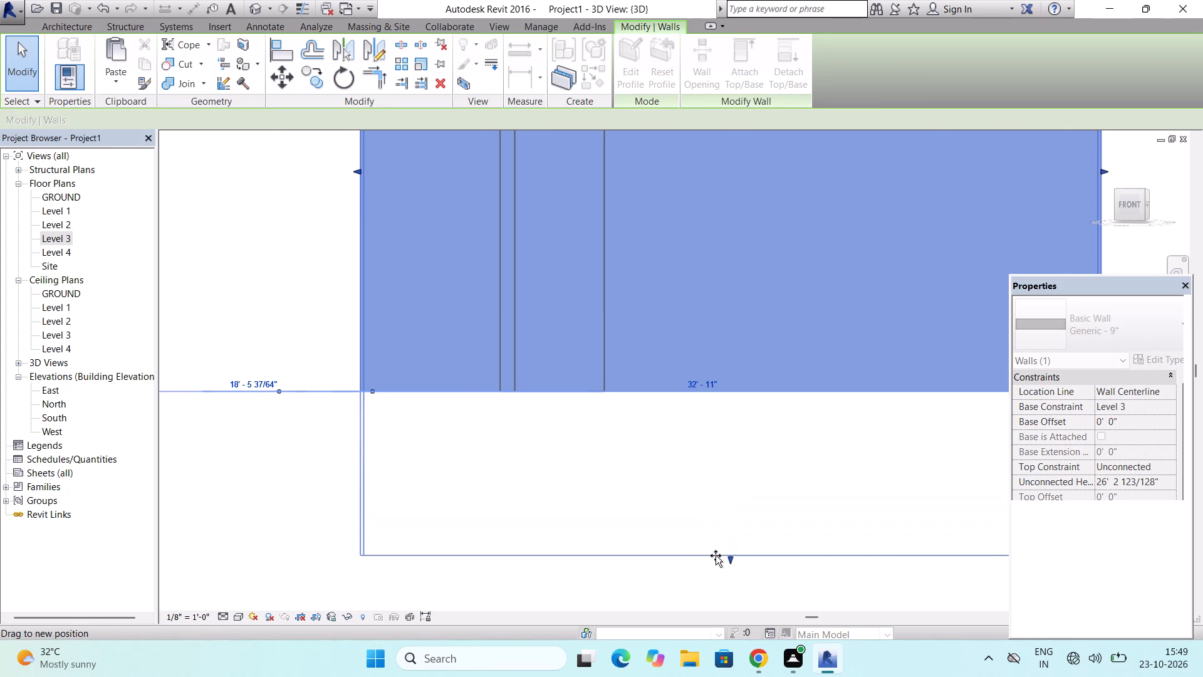
left_click_drag(716, 555, 717, 554)
scroll(688, 354, "down", 8)
scroll(690, 429, "up", 3)
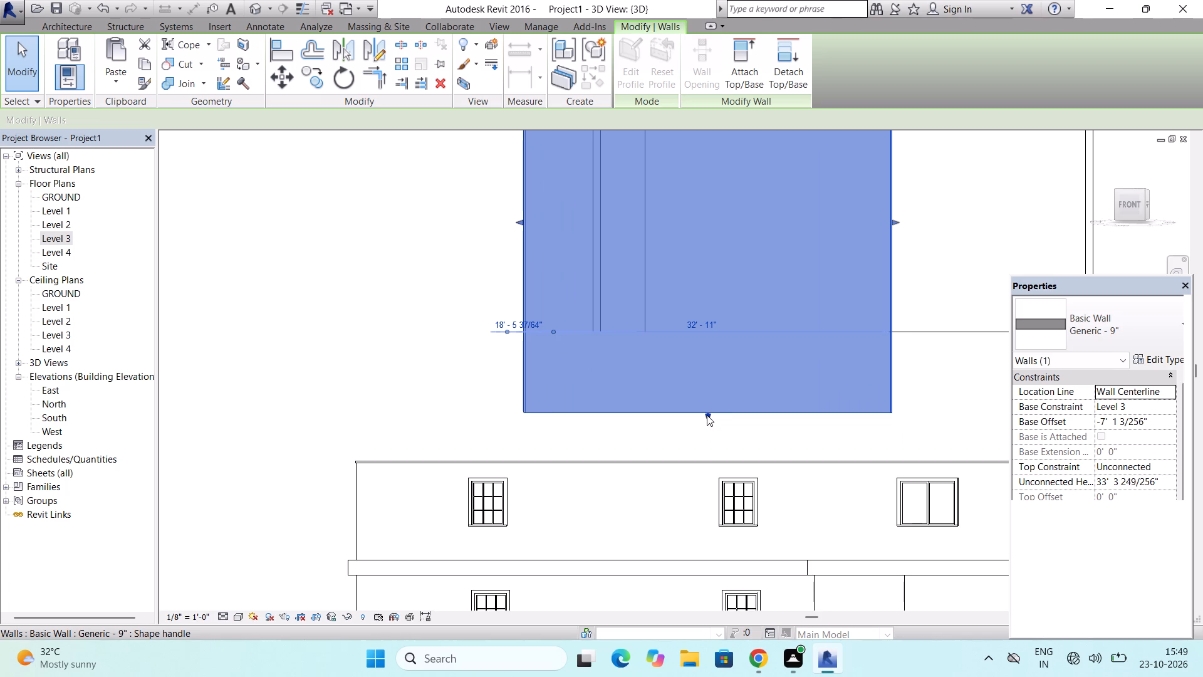
left_click_drag(707, 415, 700, 456)
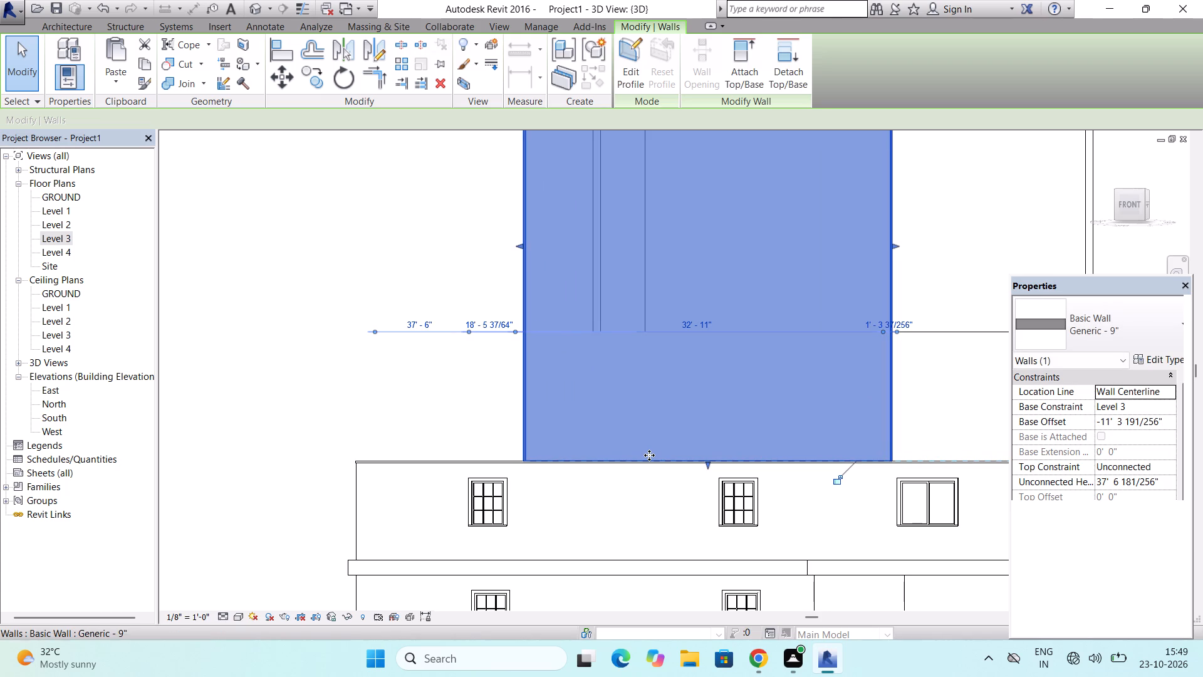
Extend the lowered Level 3 wall's west end until it lines up with the storey below's outer west edge in the front view.
scroll(512, 290, "down", 6)
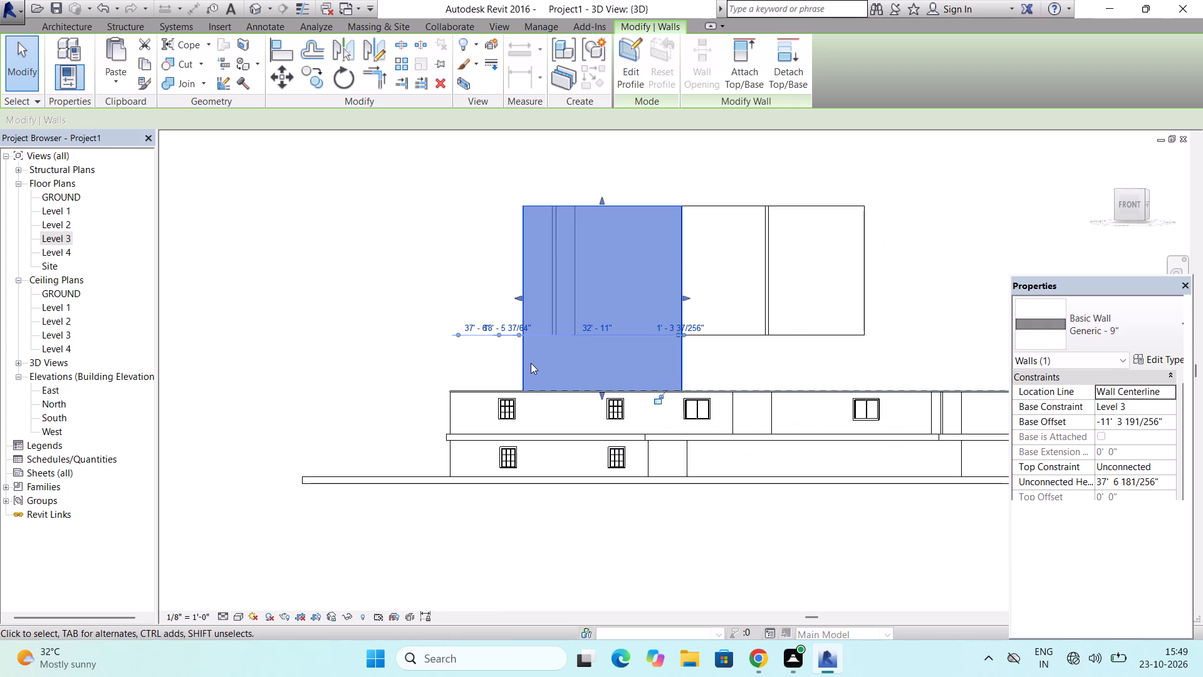
scroll(504, 251, "up", 4)
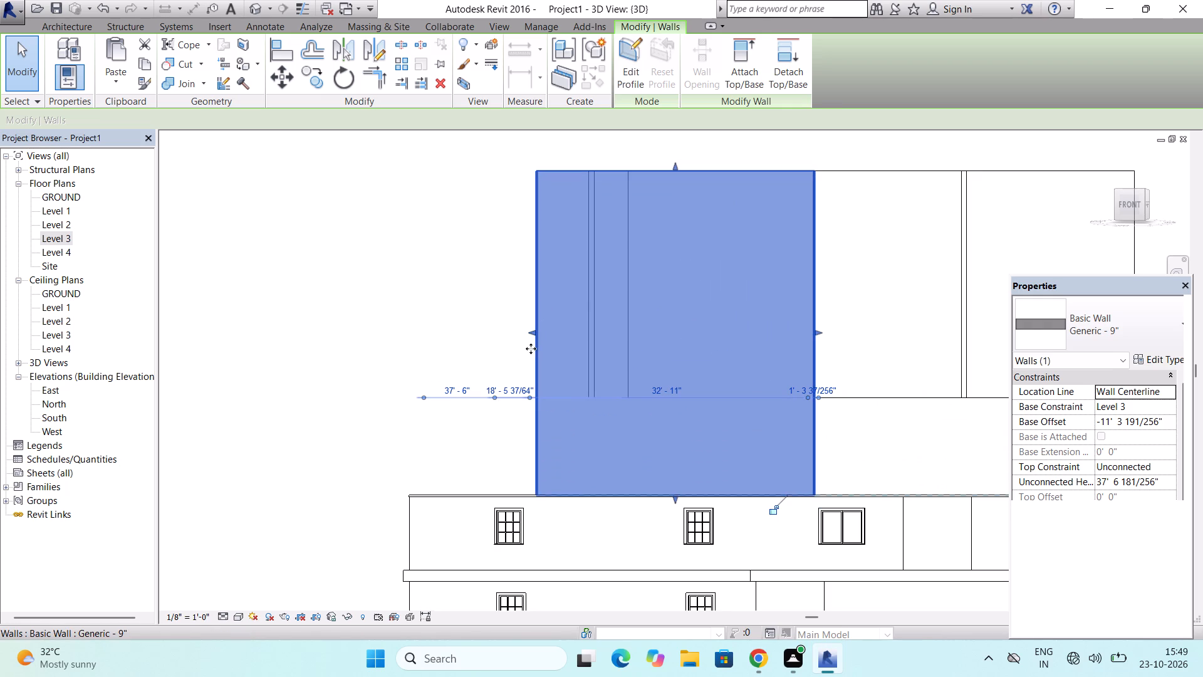
left_click_drag(530, 332, 506, 333)
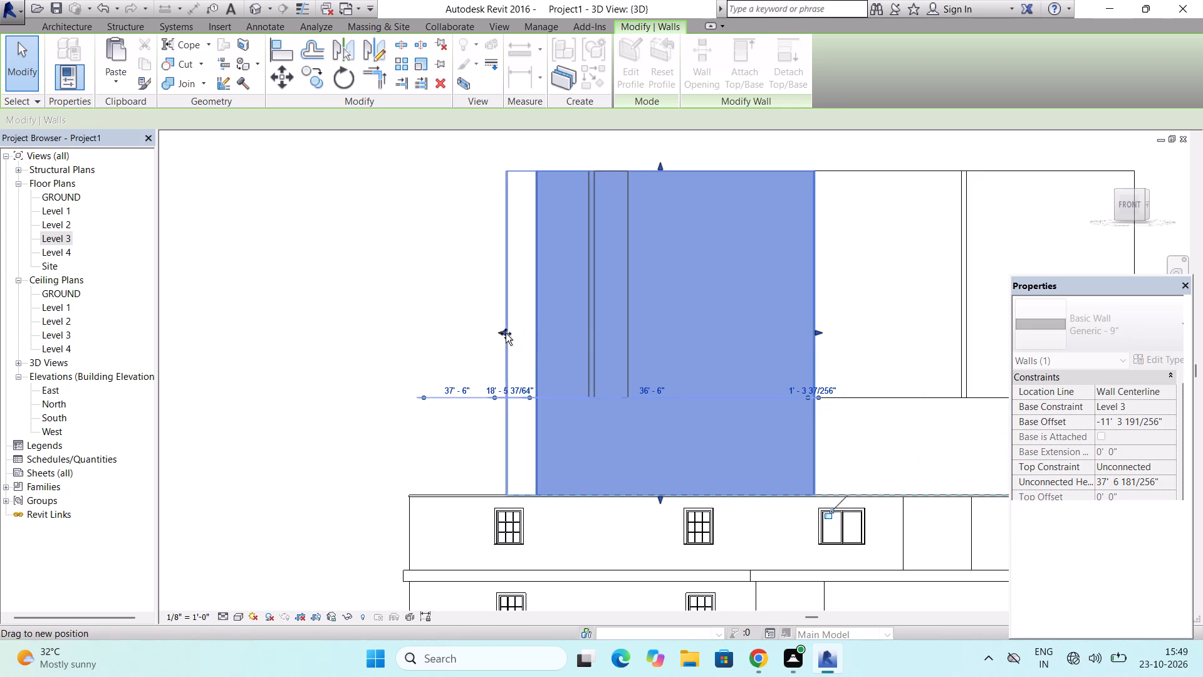
left_click_drag(506, 333, 414, 364)
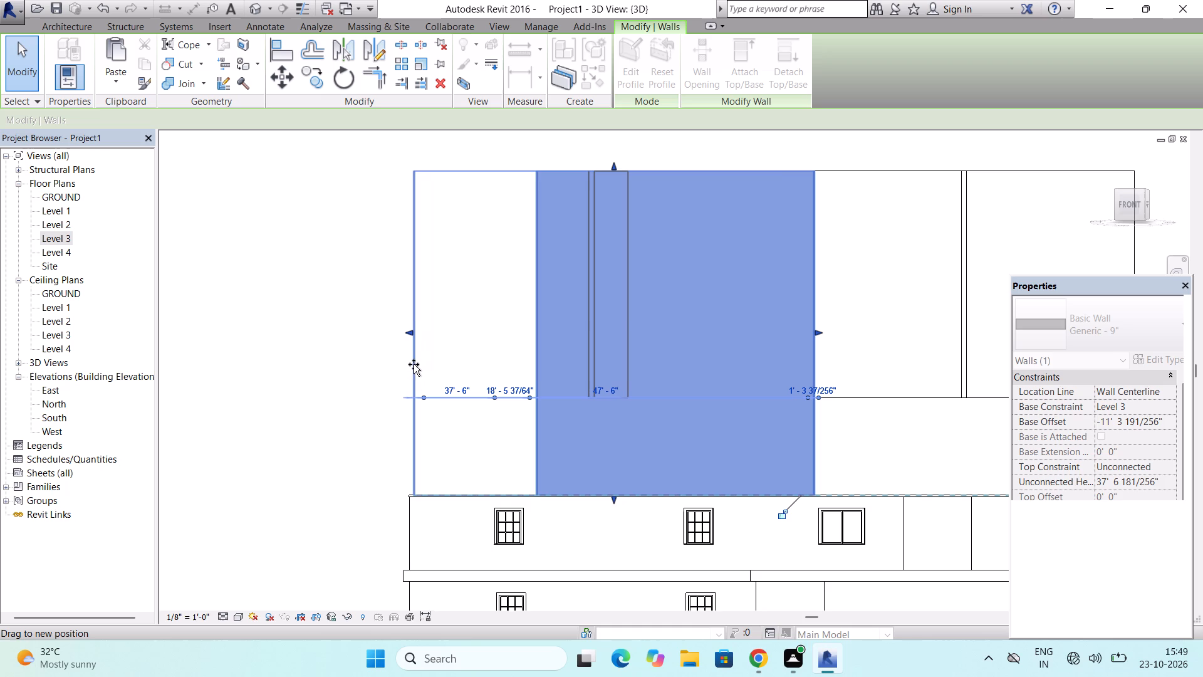
left_click_drag(414, 364, 411, 366)
key("Escape")
key("Escape")
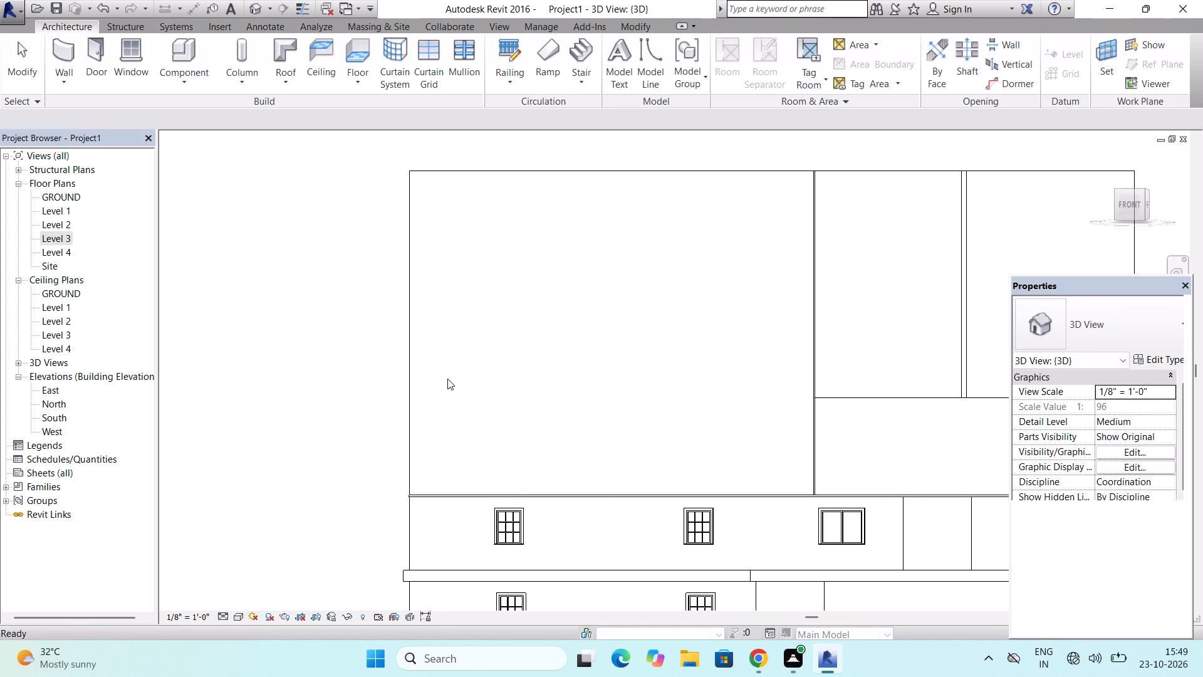
Examine how the Level 3 walls sit over the lower storeys in the 3D view and the North, South and West elevations.
scroll(447, 379, "down", 5)
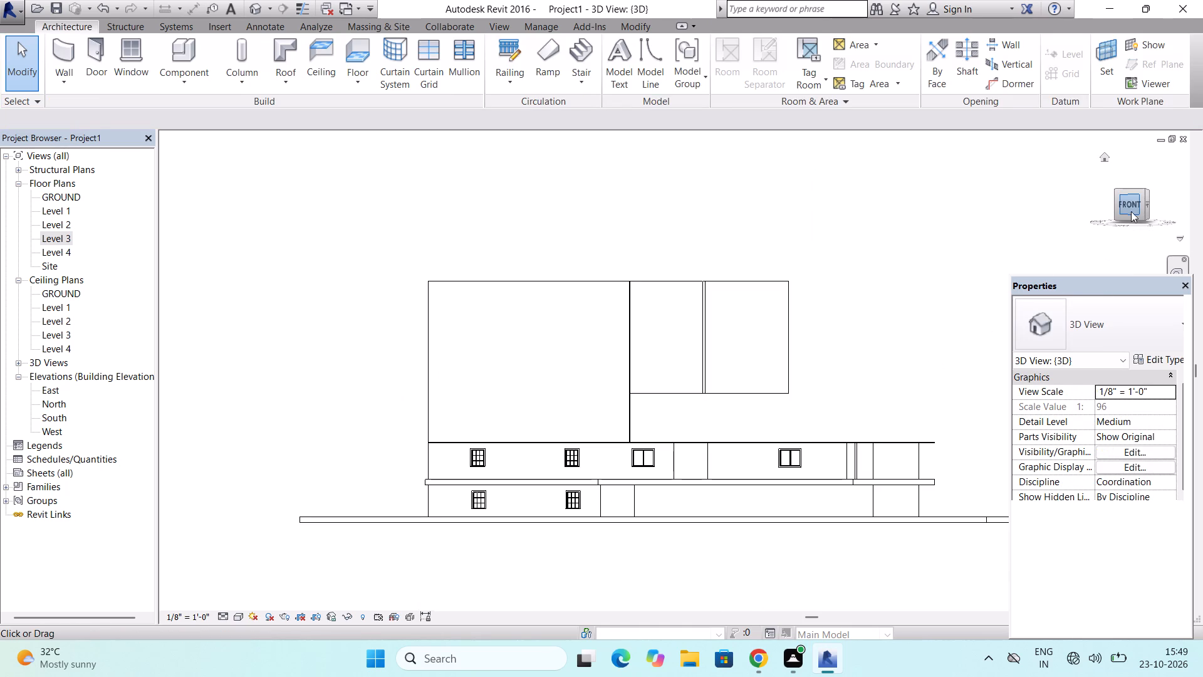
left_click_drag(1139, 191, 1064, 198)
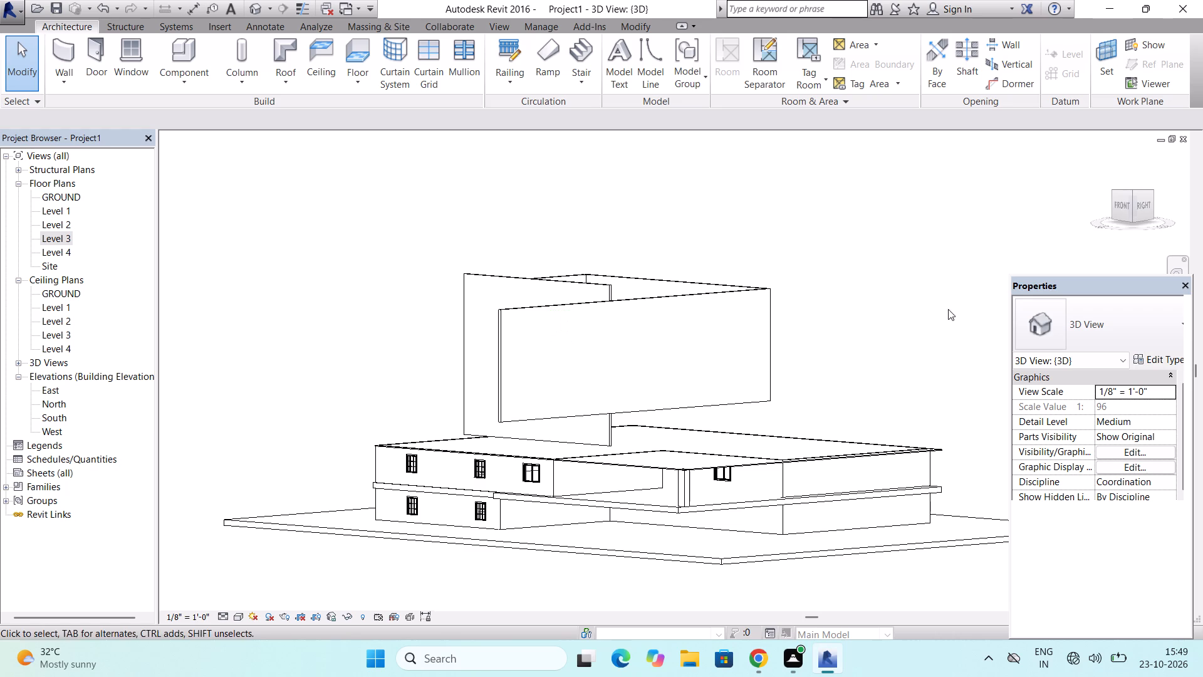
scroll(619, 477, "up", 5)
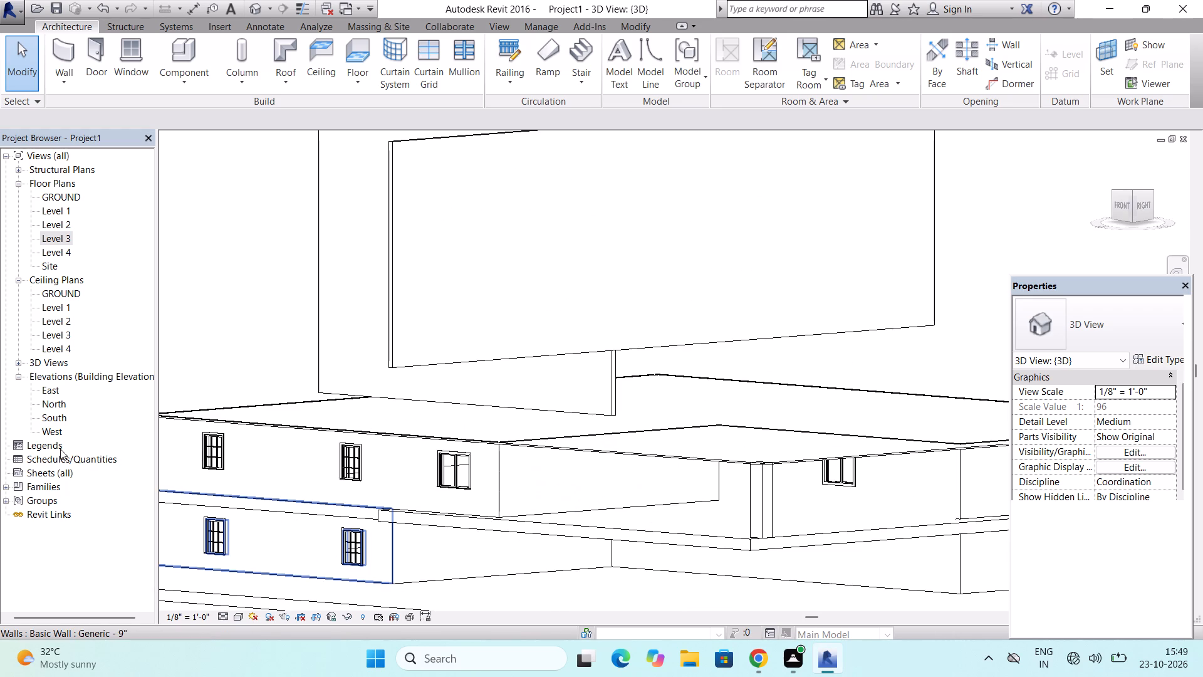
double_click(56, 403)
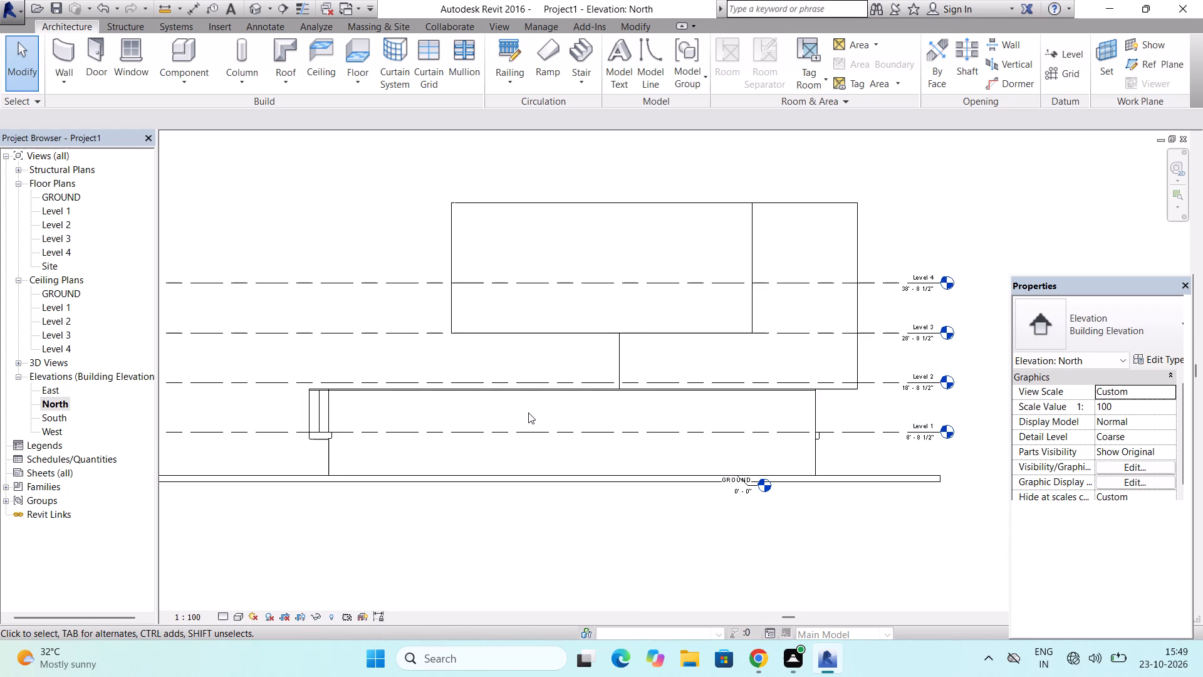
scroll(528, 412, "down", 4)
scroll(528, 419, "up", 5)
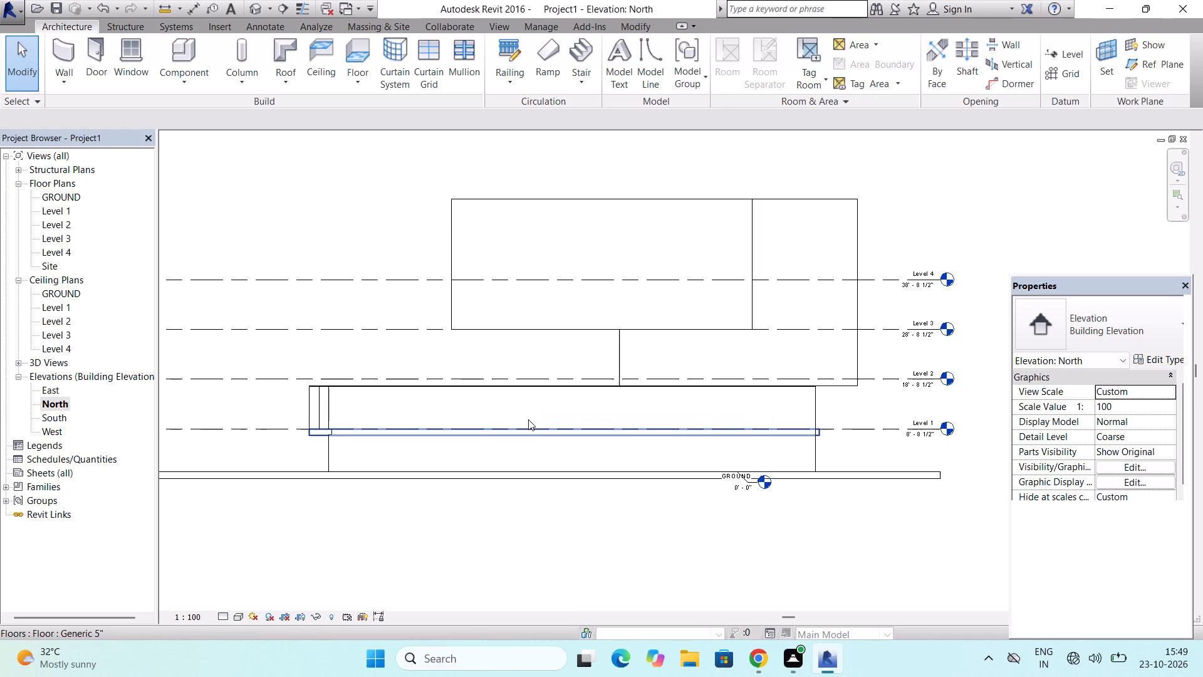
scroll(528, 419, "down", 5)
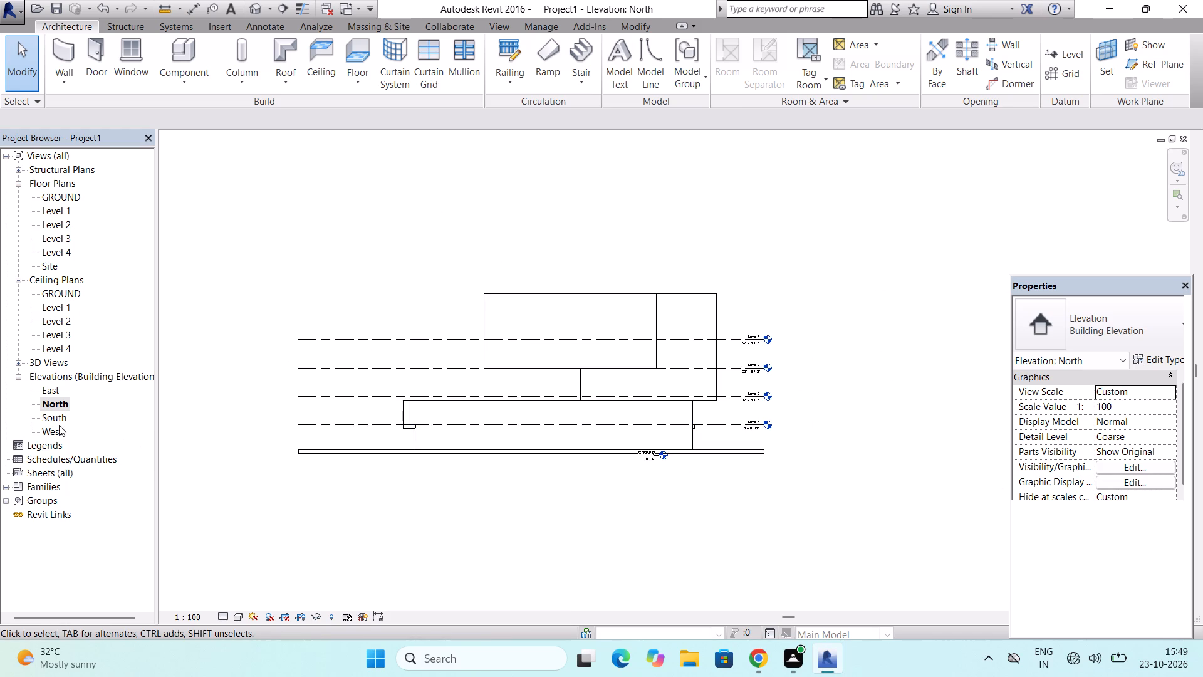
double_click(59, 419)
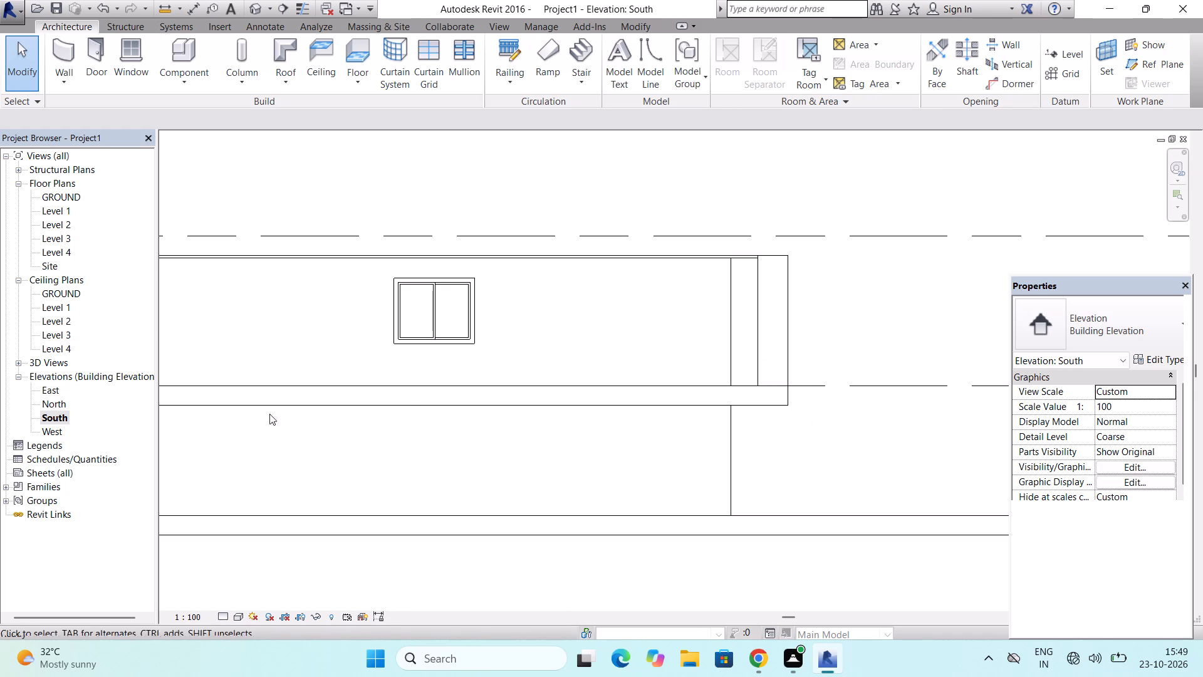
scroll(504, 387, "down", 11)
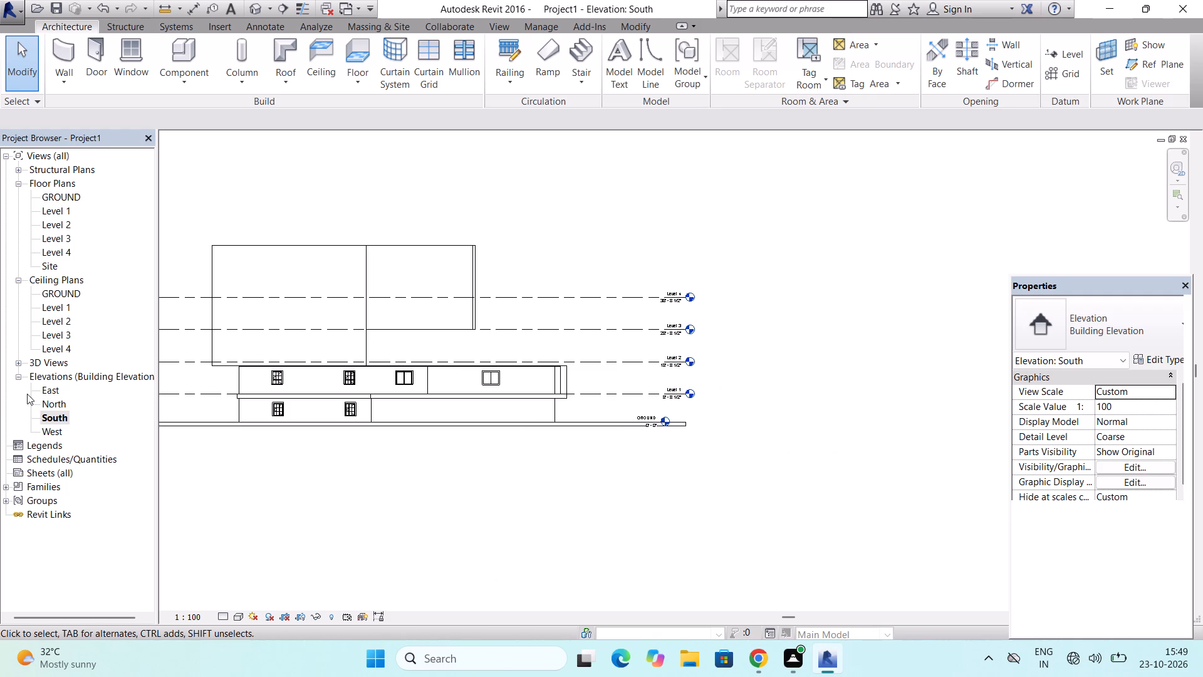
double_click(45, 432)
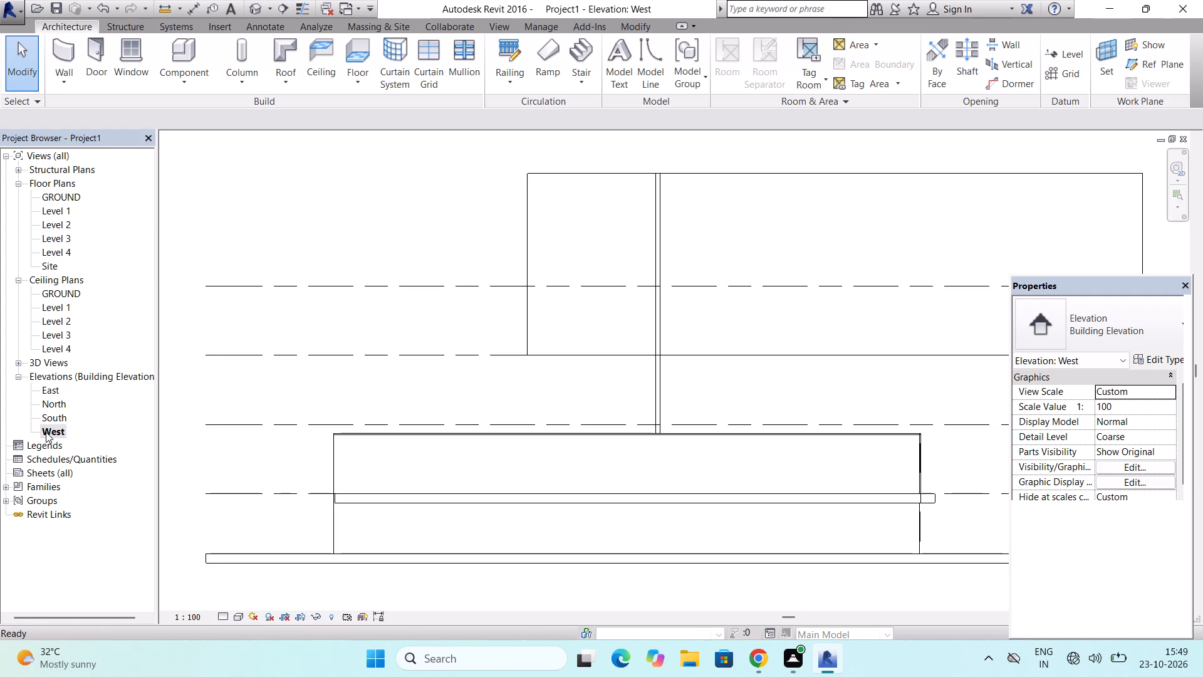
double_click(69, 417)
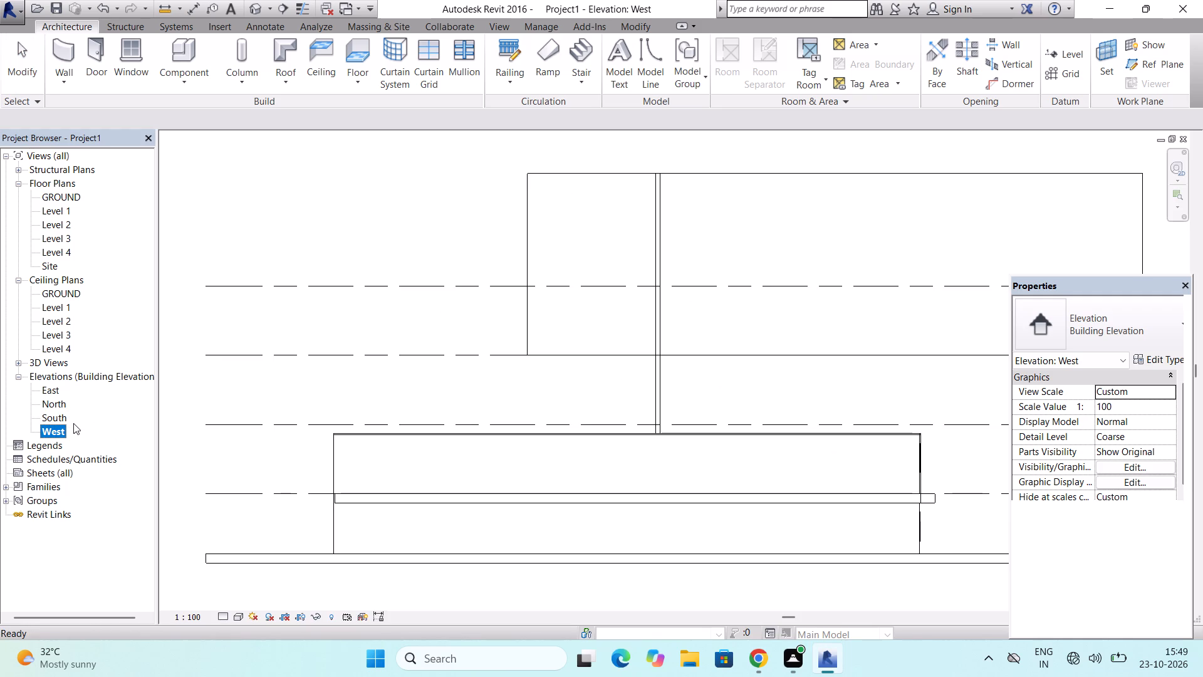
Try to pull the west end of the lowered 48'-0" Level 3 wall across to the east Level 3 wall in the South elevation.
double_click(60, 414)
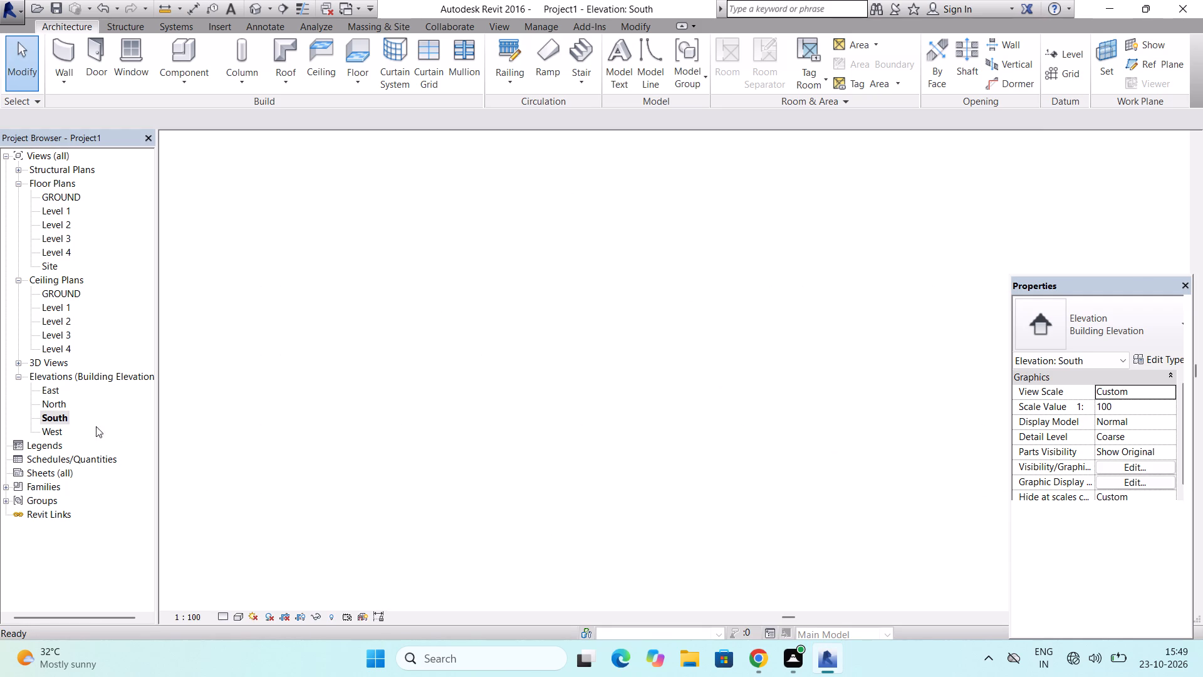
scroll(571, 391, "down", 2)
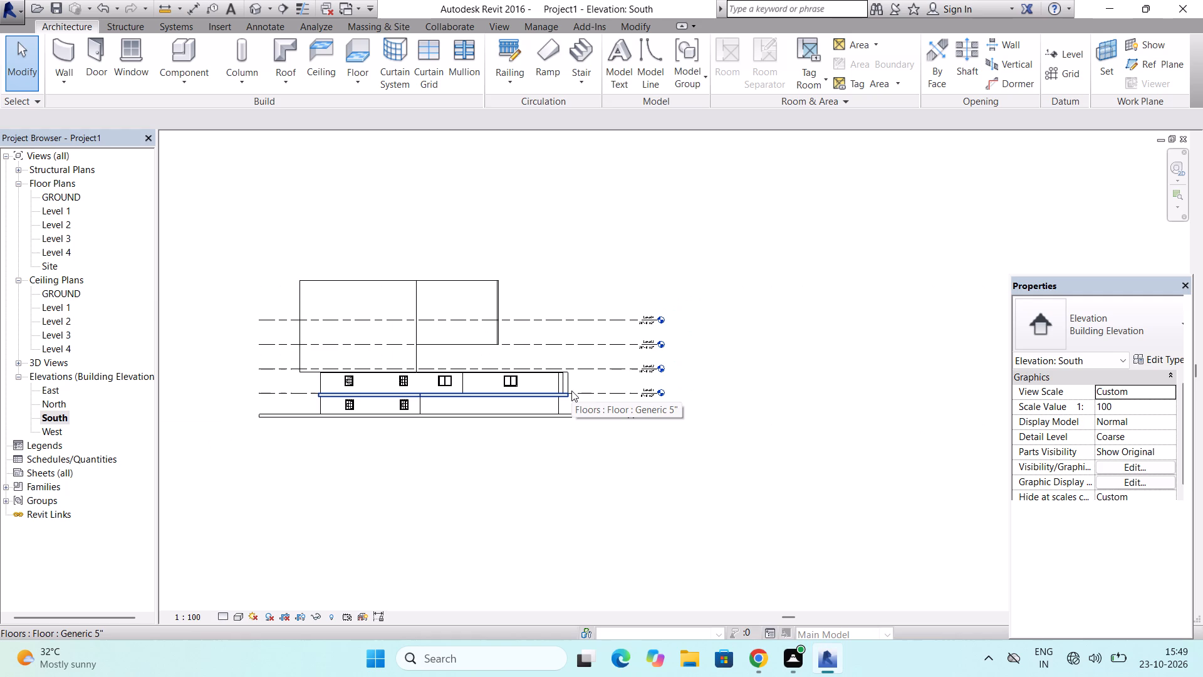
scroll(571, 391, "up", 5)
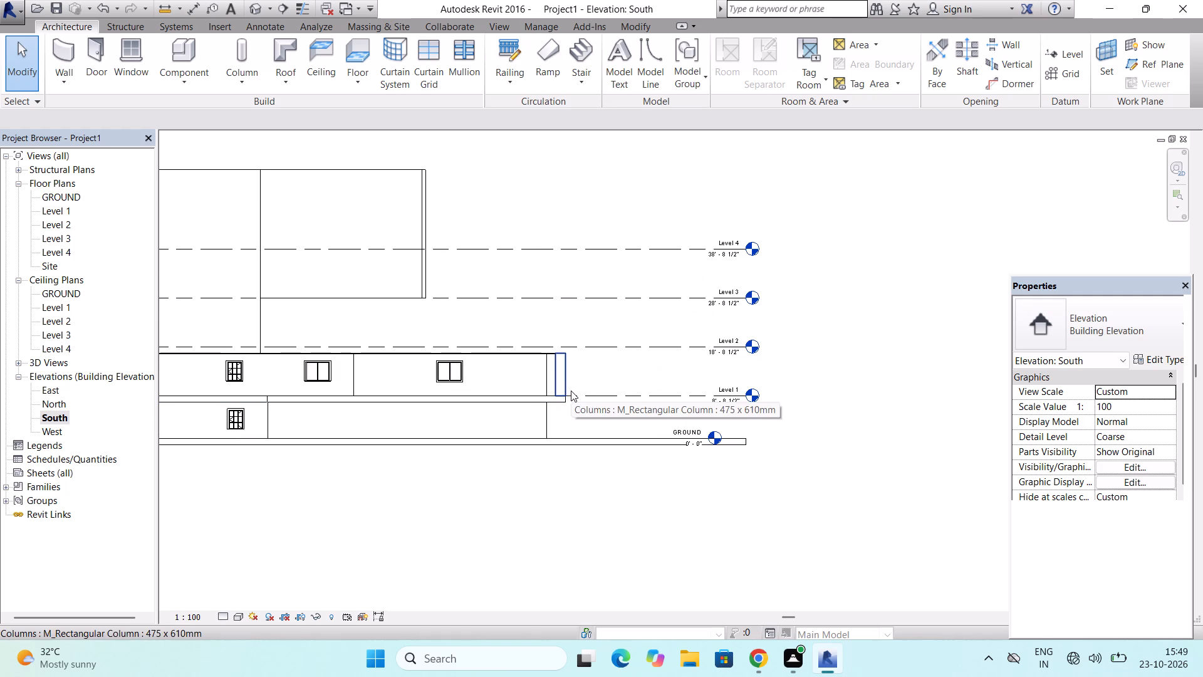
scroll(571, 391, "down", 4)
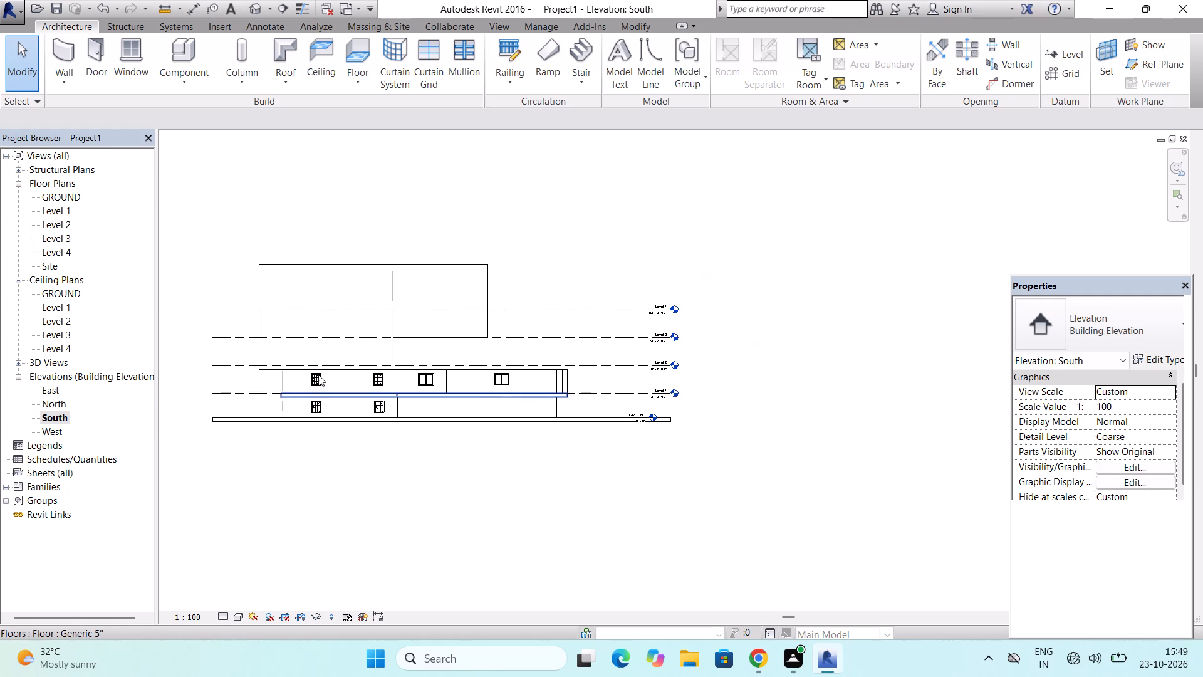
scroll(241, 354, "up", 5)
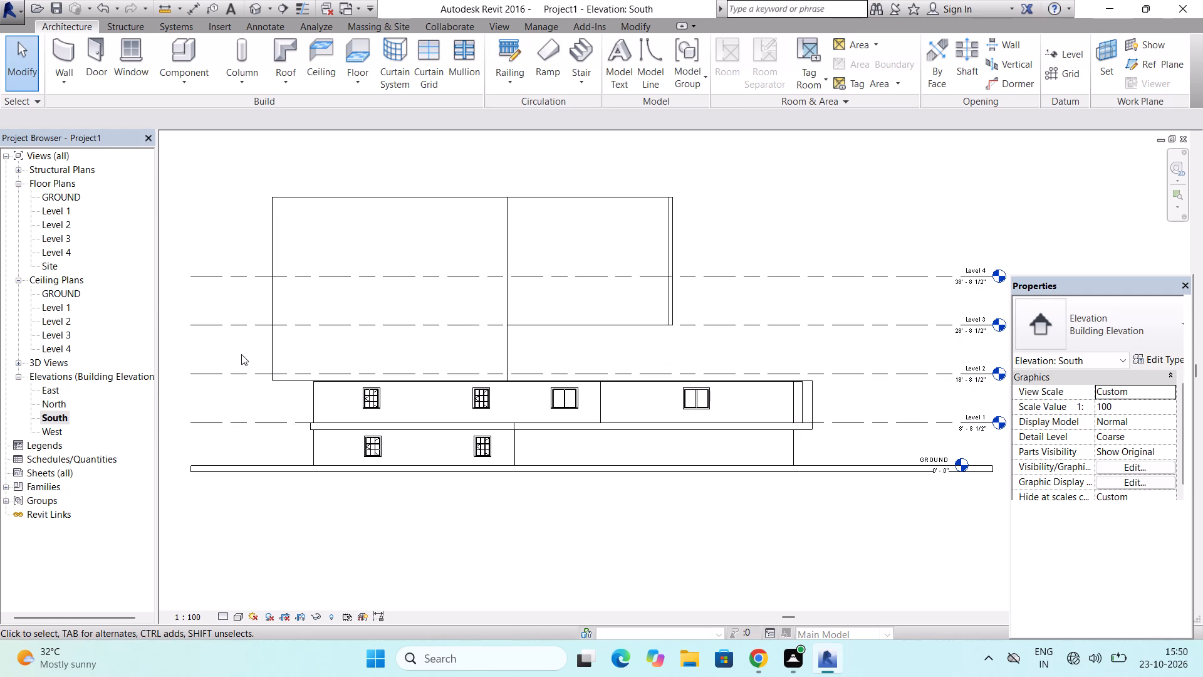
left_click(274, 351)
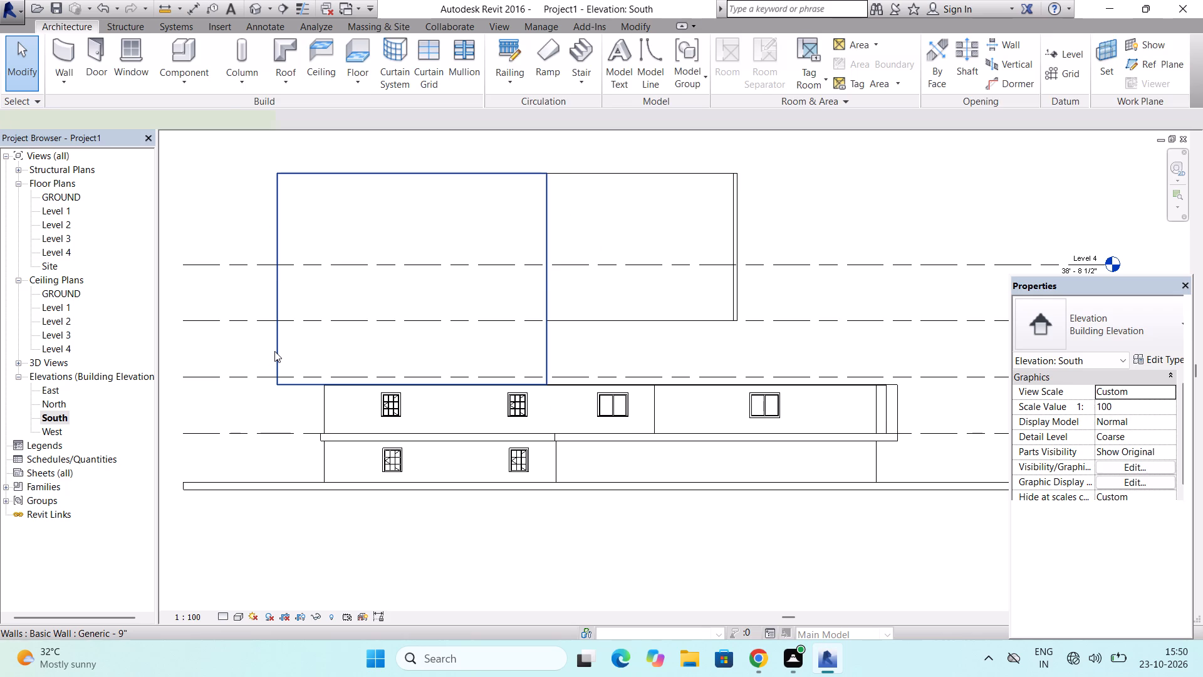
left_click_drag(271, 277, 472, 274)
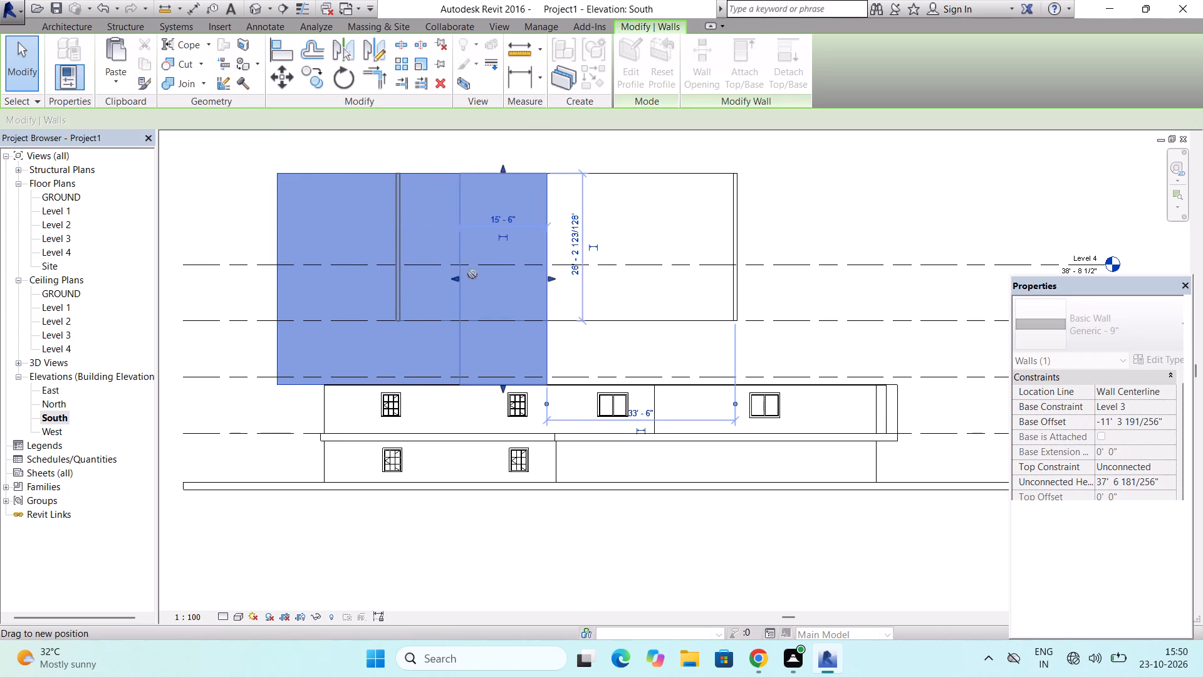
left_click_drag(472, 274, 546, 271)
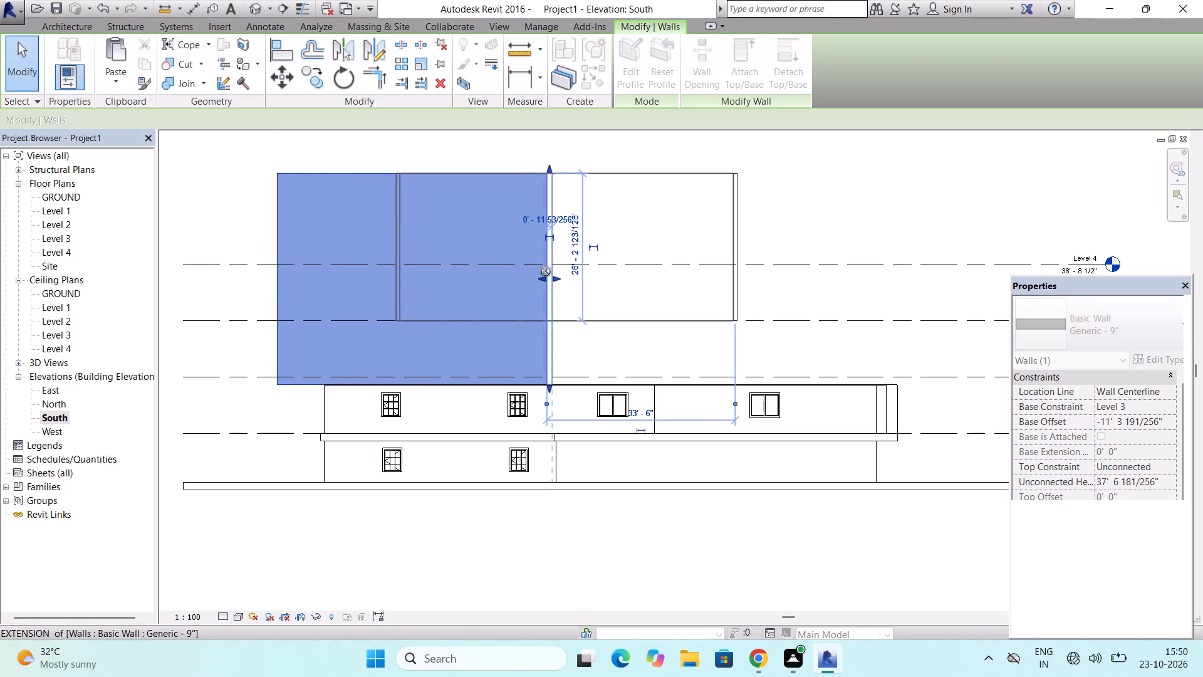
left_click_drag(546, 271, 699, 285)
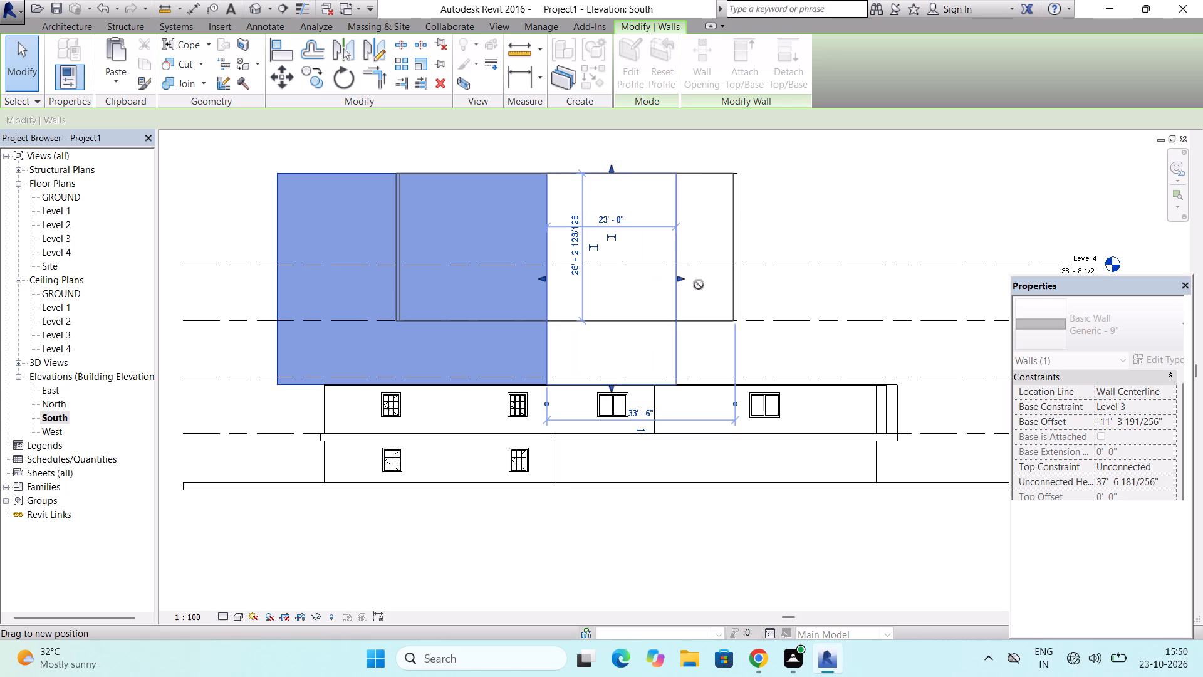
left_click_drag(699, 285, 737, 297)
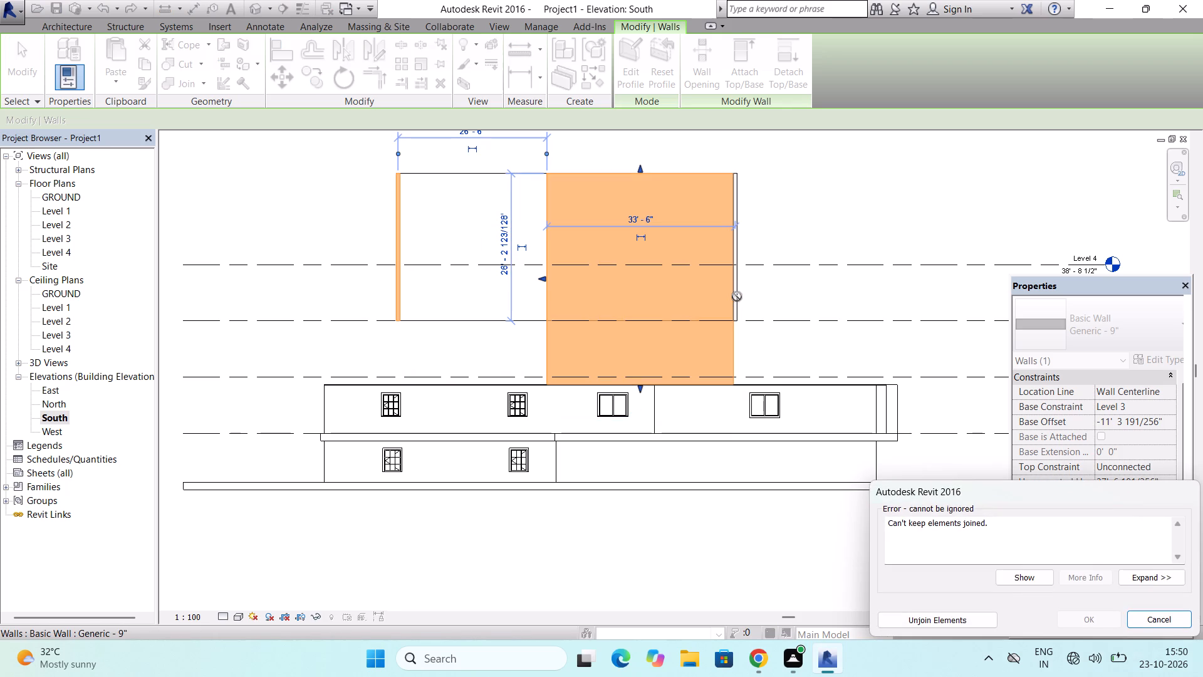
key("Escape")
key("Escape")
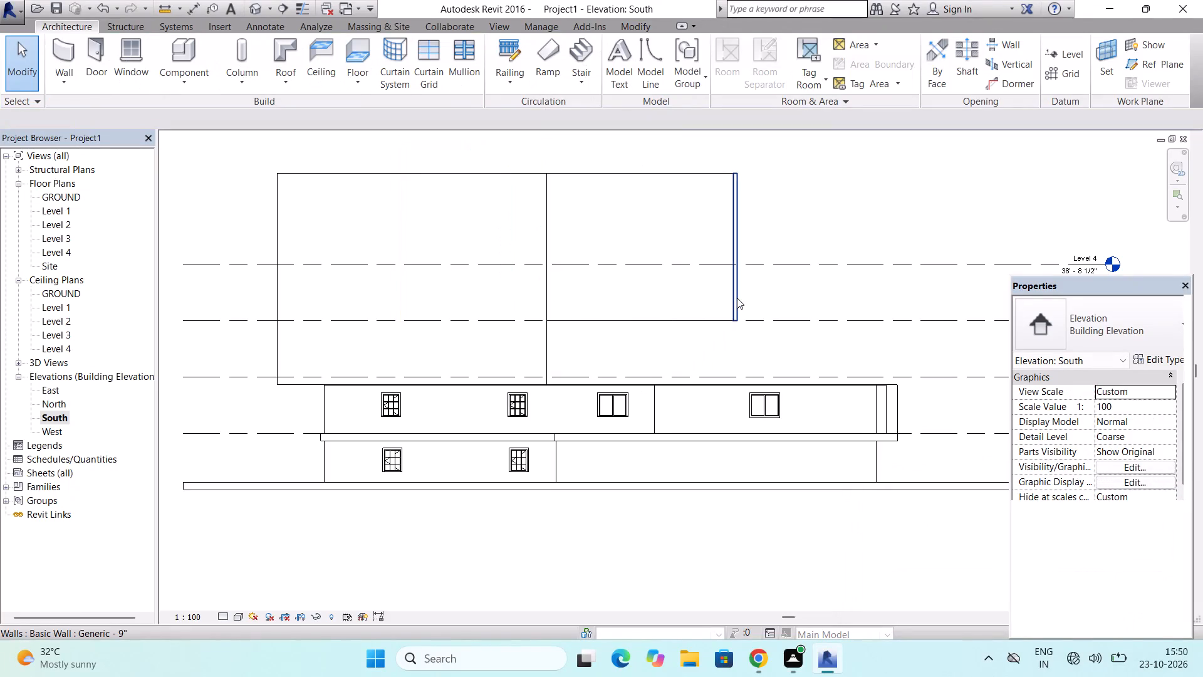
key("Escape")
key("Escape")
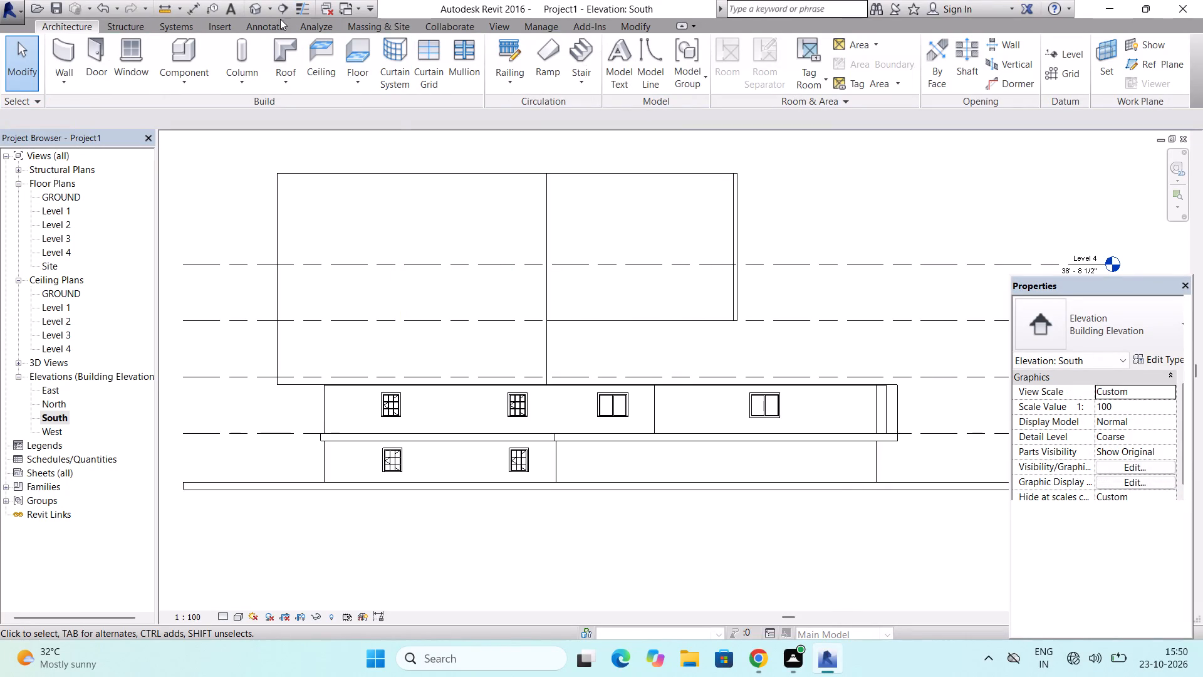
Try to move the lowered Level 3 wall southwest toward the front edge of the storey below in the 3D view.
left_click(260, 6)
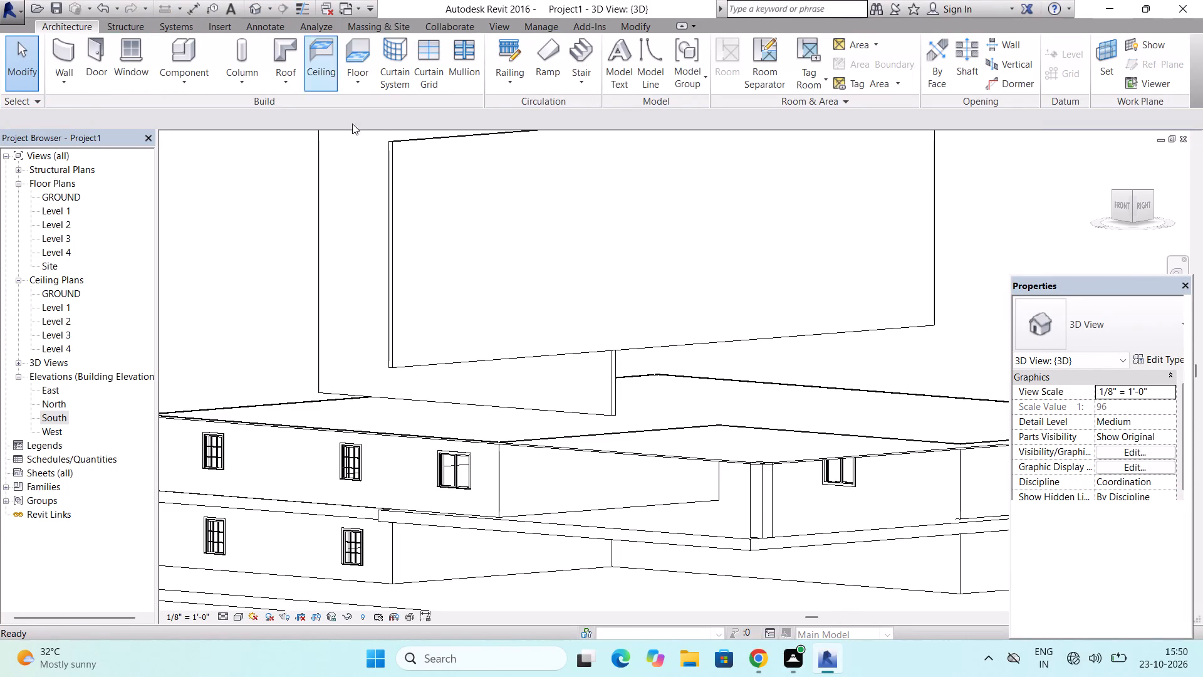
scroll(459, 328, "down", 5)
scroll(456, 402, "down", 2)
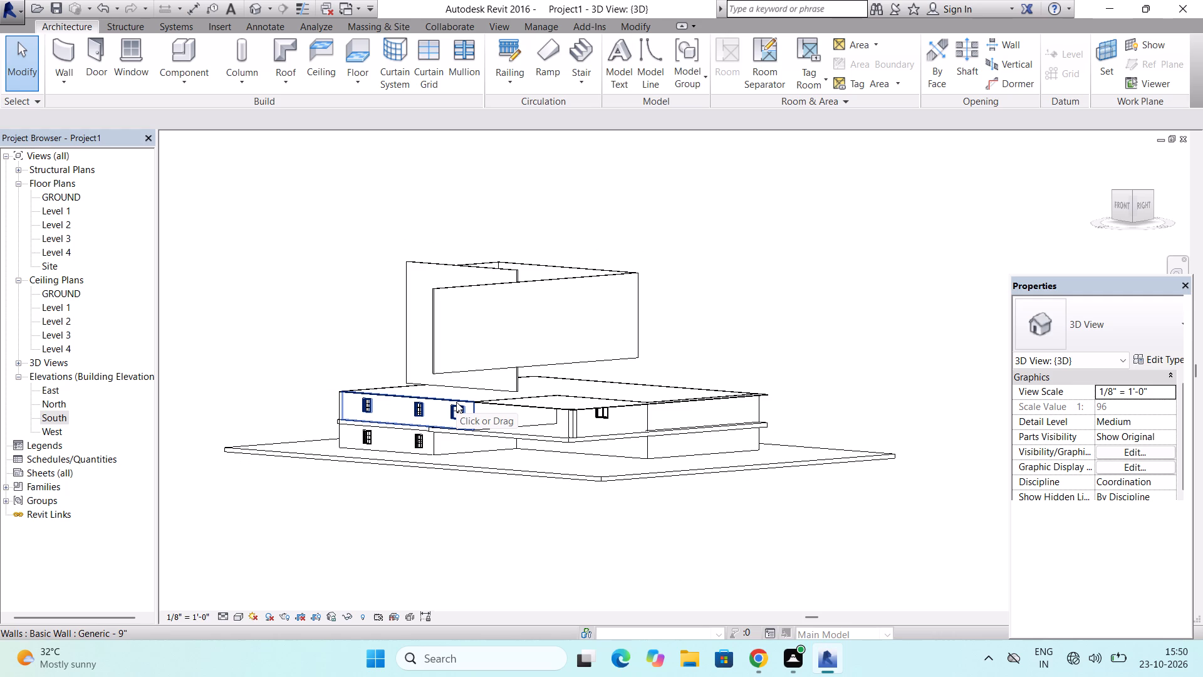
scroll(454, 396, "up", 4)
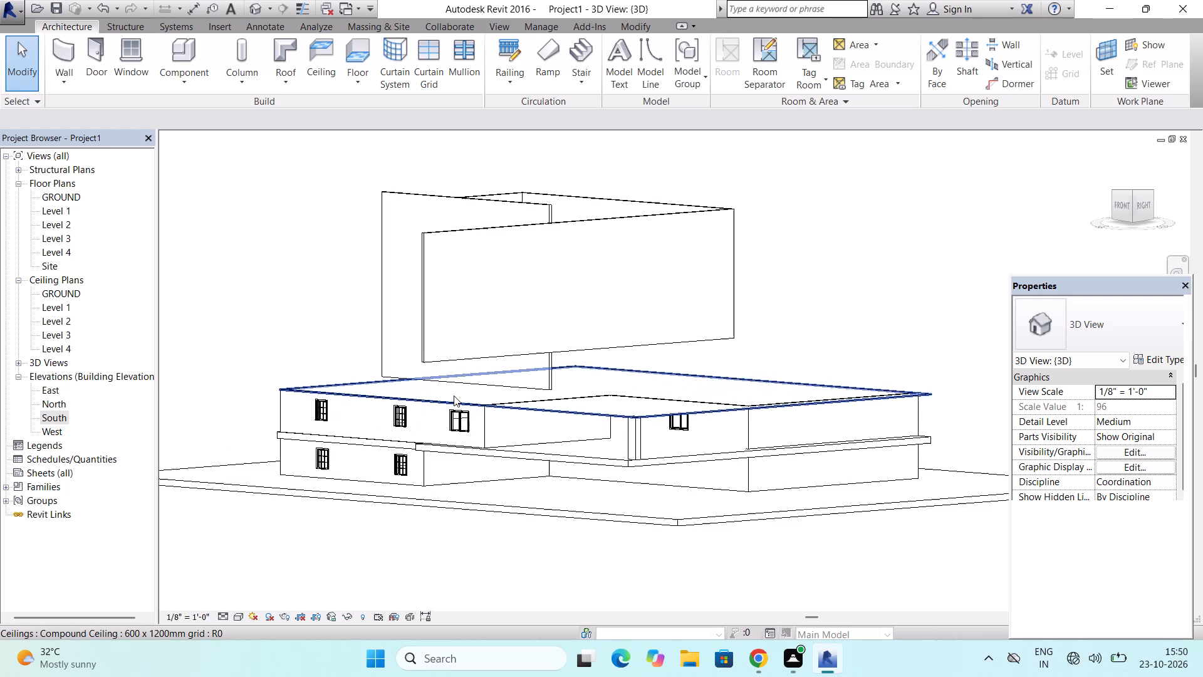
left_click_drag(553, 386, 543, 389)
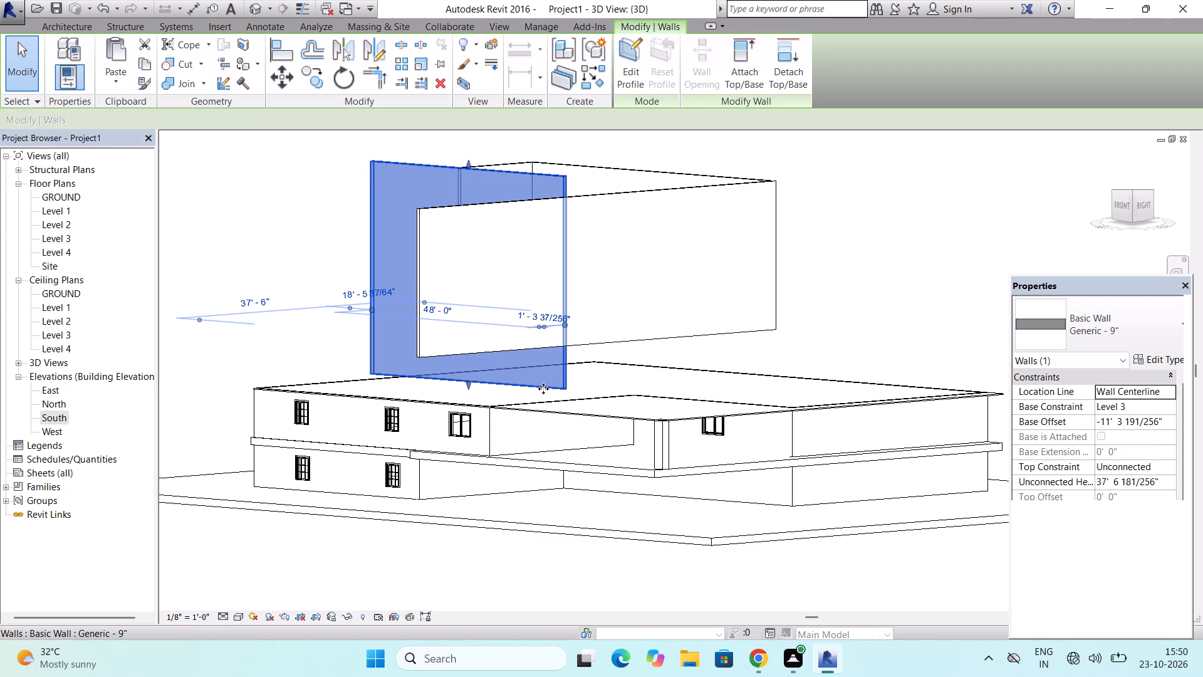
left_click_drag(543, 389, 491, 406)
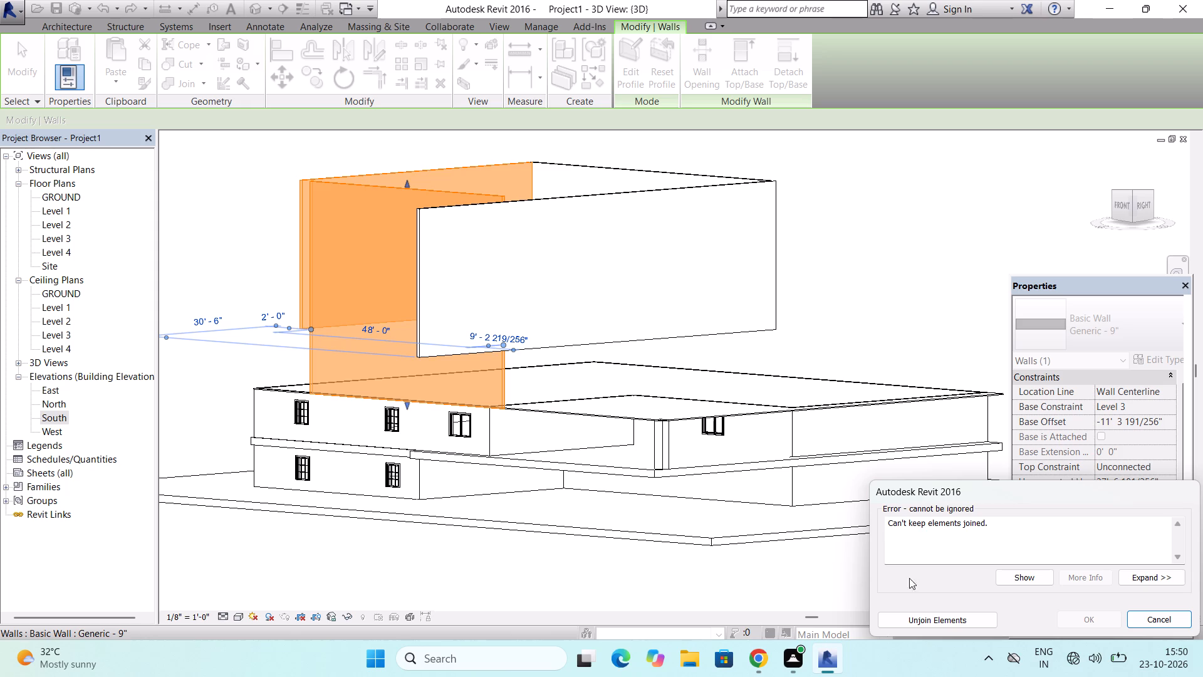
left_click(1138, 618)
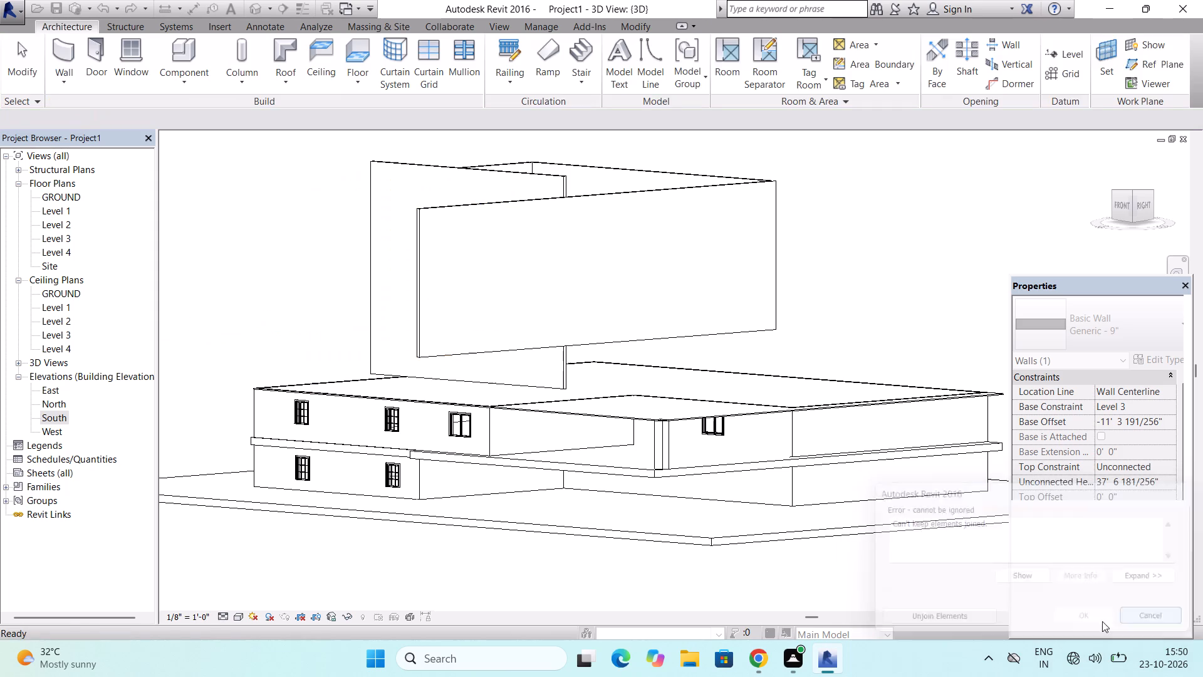
Move the lowered 48'-0" Level 3 wall in the 3D view onto the front edge of the storey below, starting at its southwest corner.
scroll(360, 357, "up", 7)
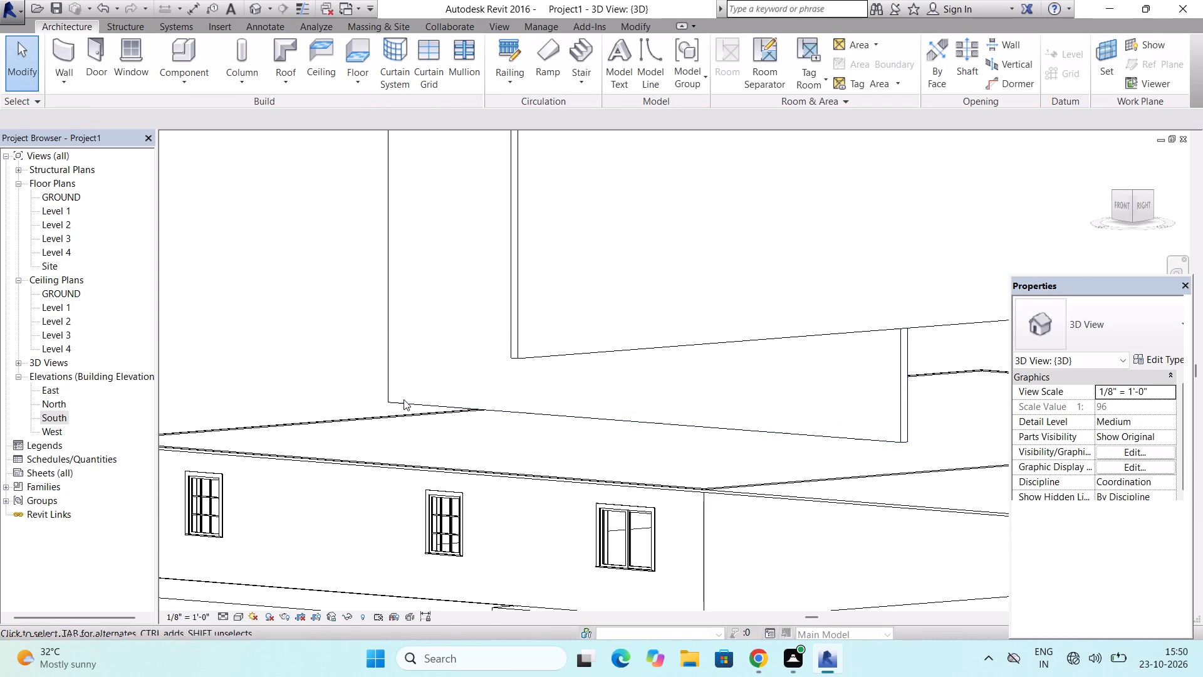
left_click(404, 401)
scroll(404, 401, "down", 4)
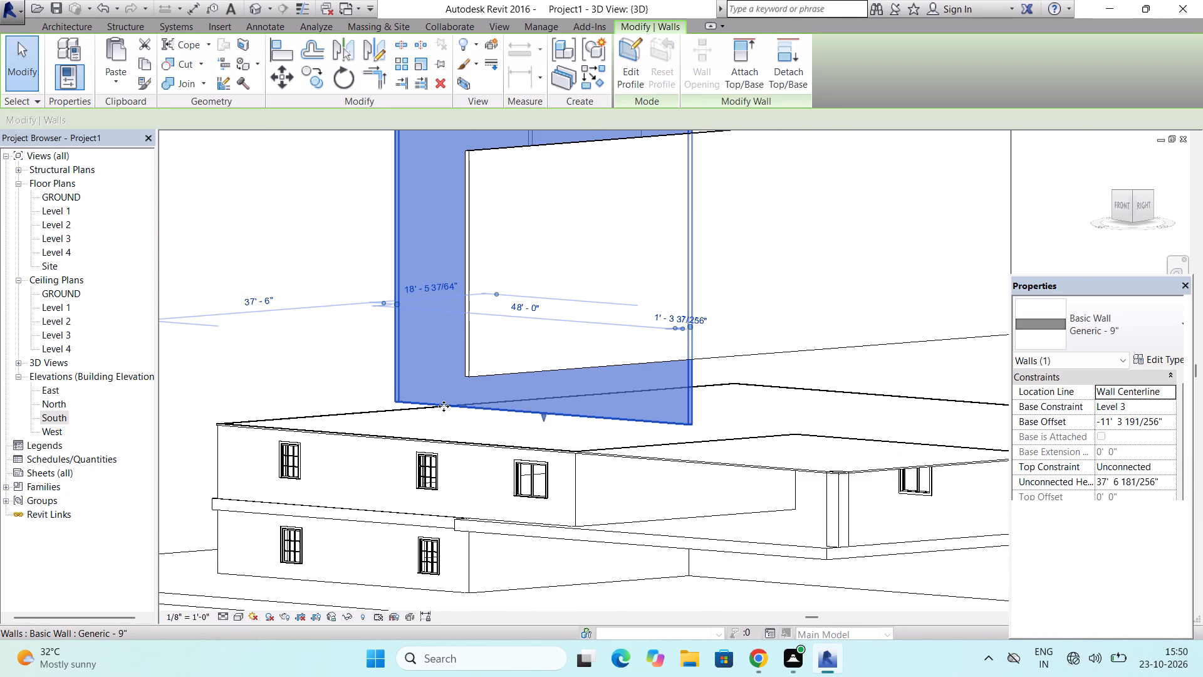
left_click_drag(441, 405, 390, 418)
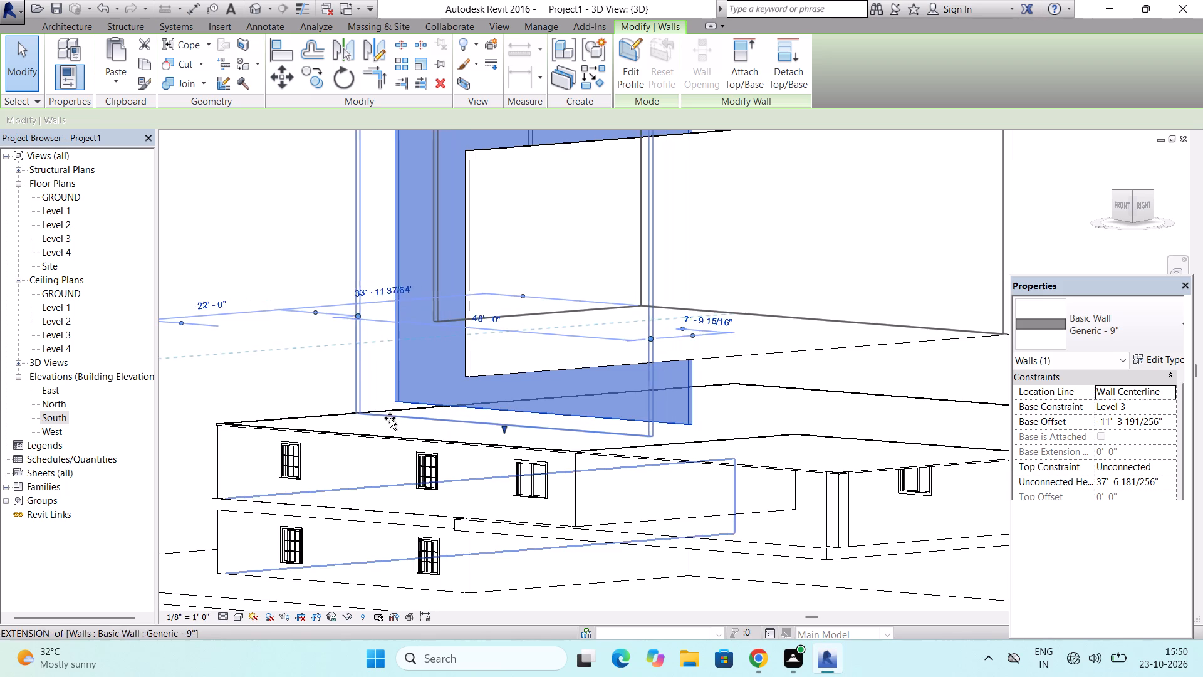
left_click_drag(390, 418, 310, 429)
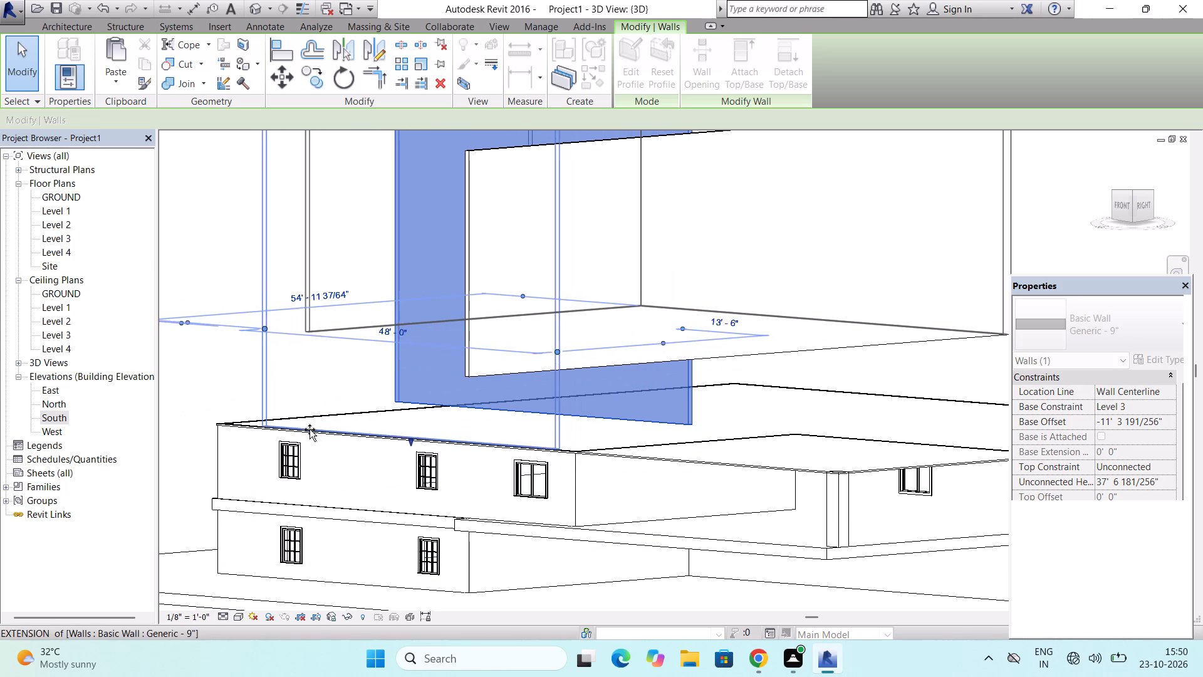
left_click_drag(310, 429, 274, 424)
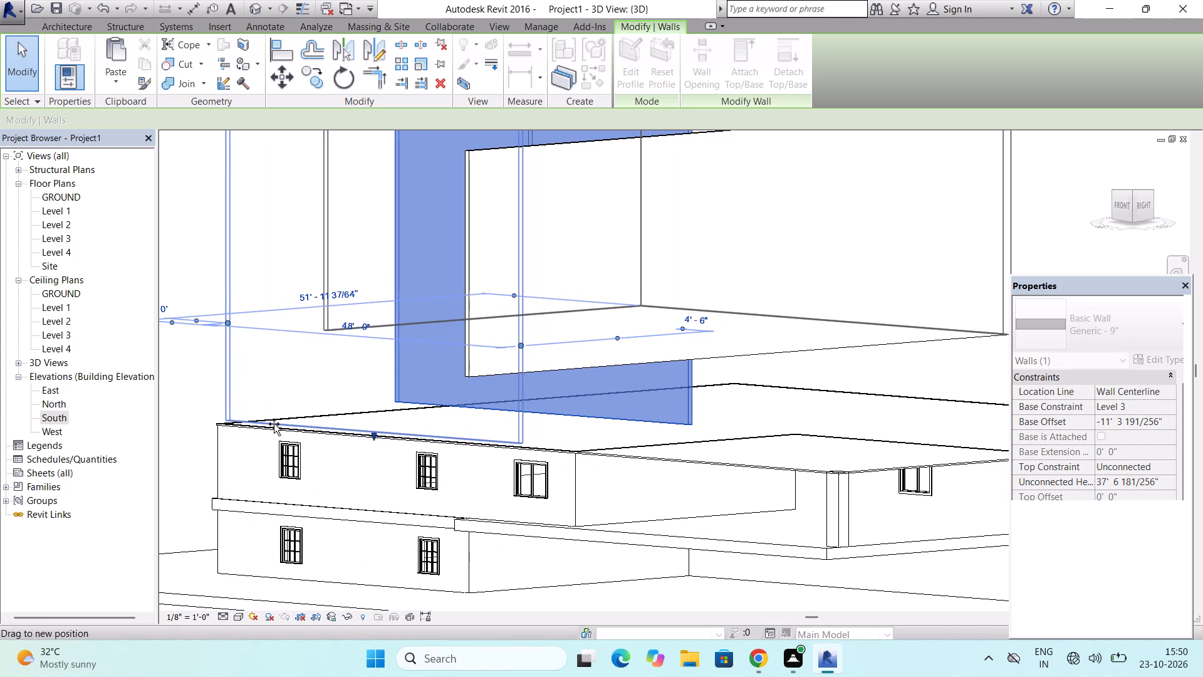
left_click_drag(274, 424, 269, 428)
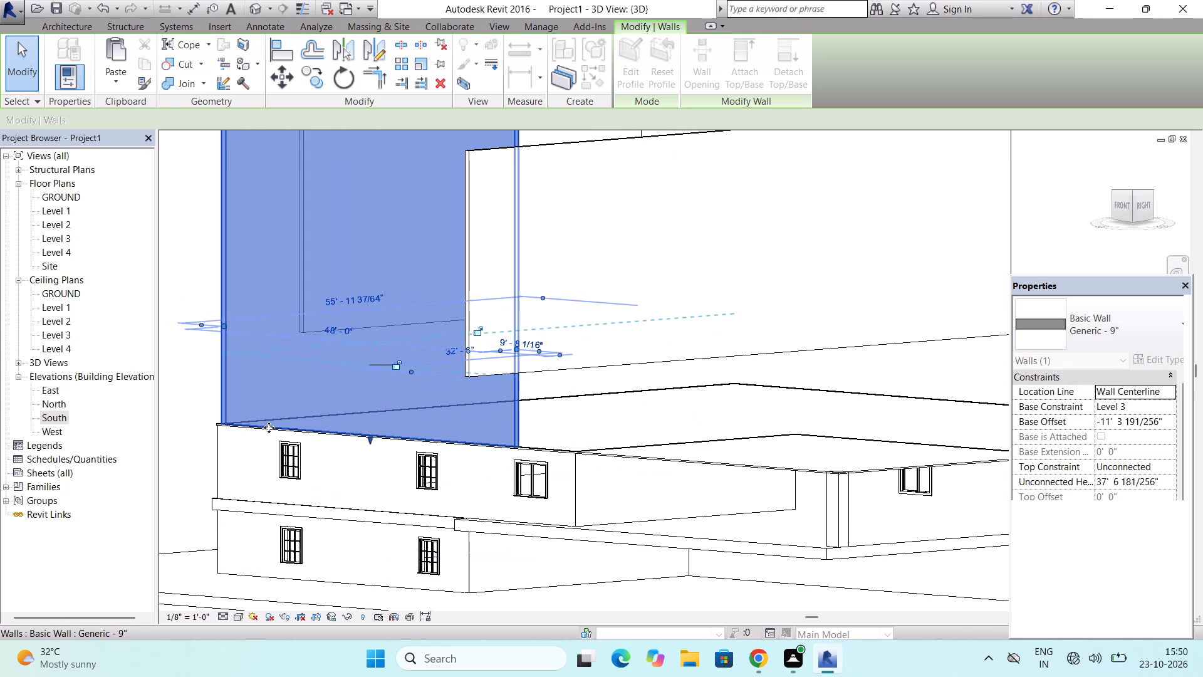
key("Escape")
key("Escape")
key("Escape")
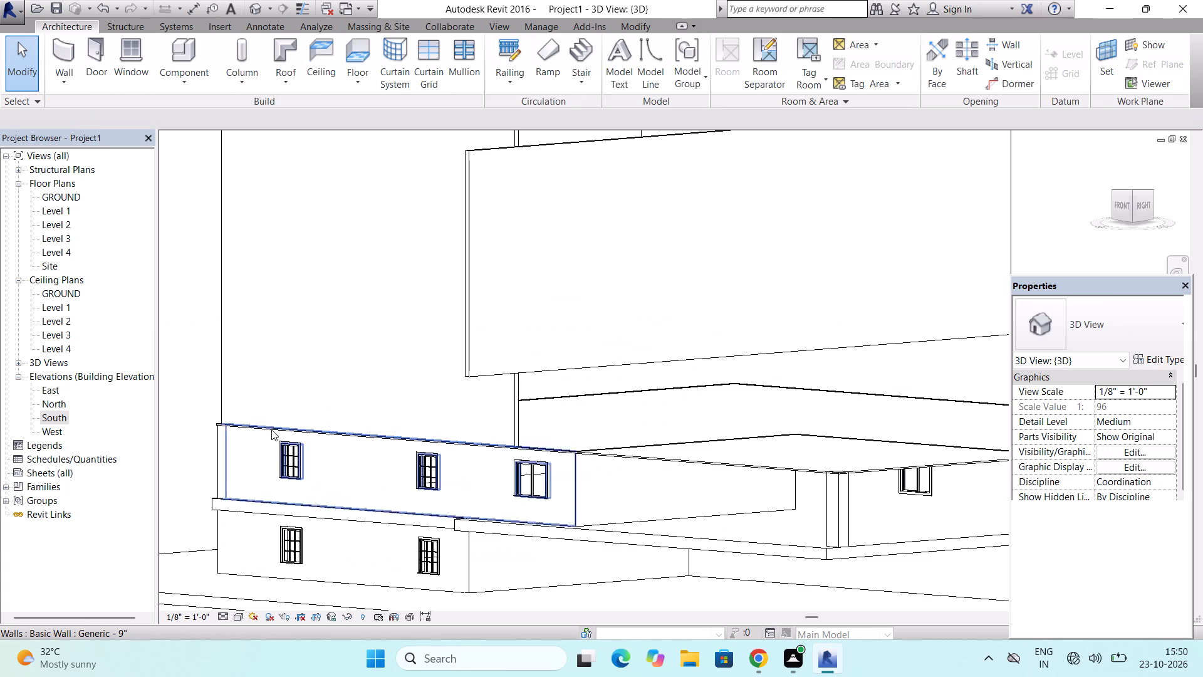
Lower the base of the east Level 3 wall in the 3D view toward the storey below, to a base offset of about -9' 2".
scroll(313, 463, "down", 5)
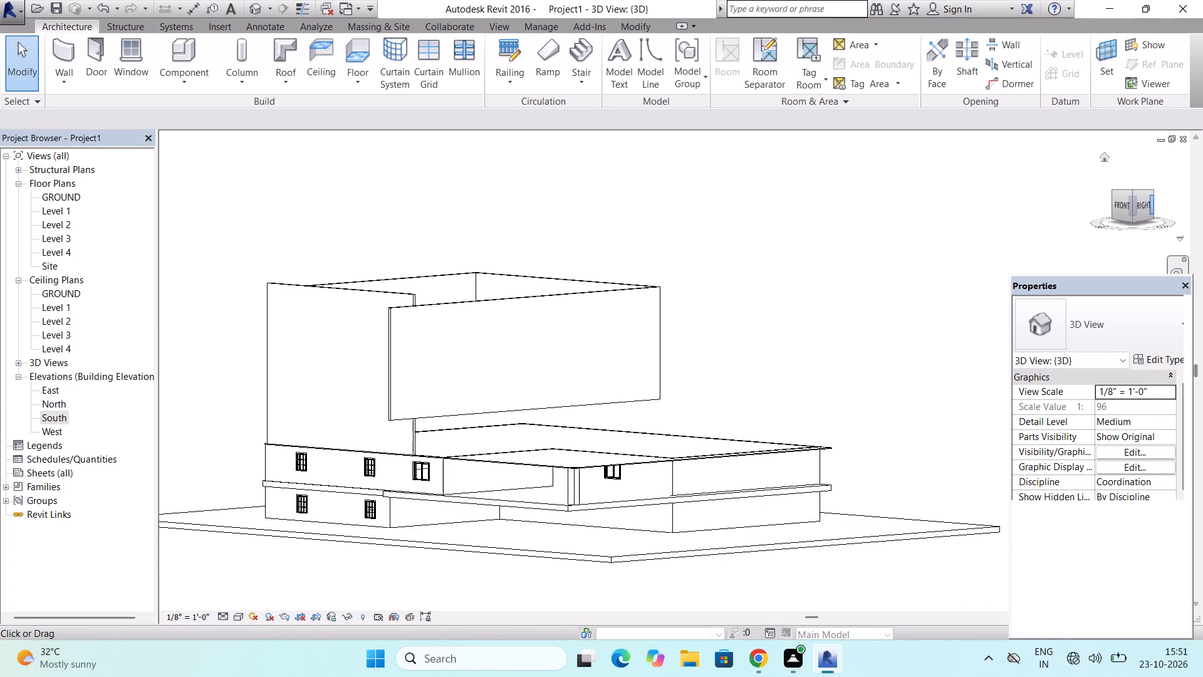
left_click_drag(1133, 198, 1086, 231)
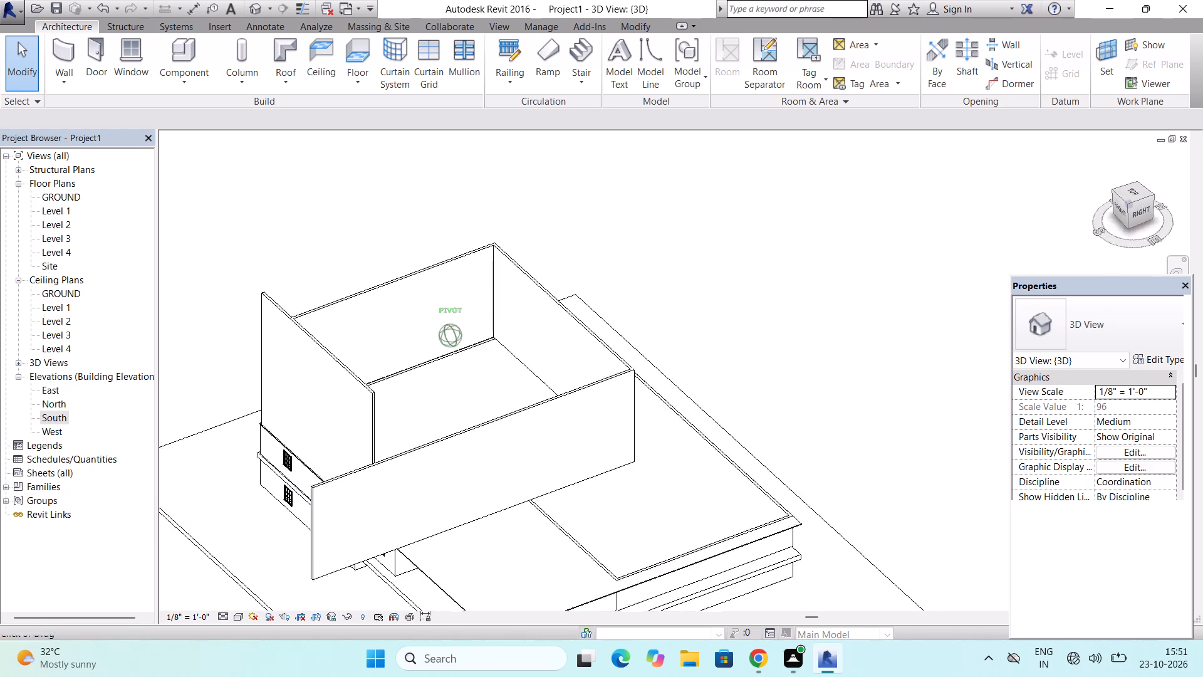
left_click_drag(1086, 231, 1126, 207)
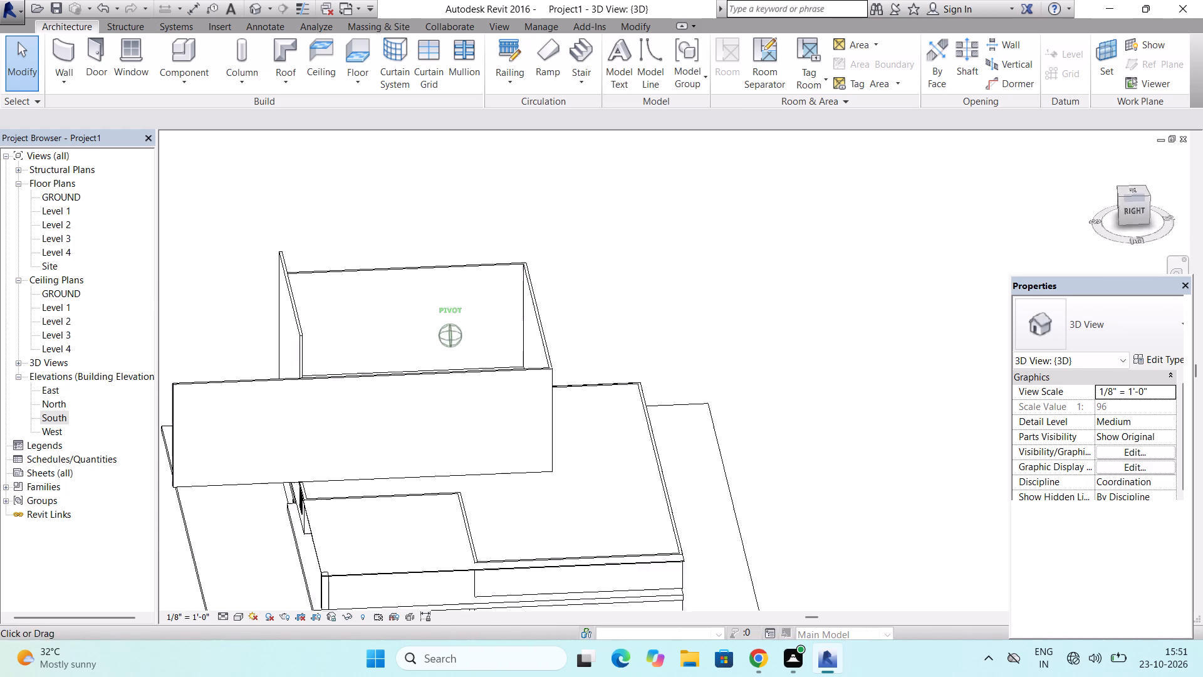
left_click_drag(1126, 207, 1110, 228)
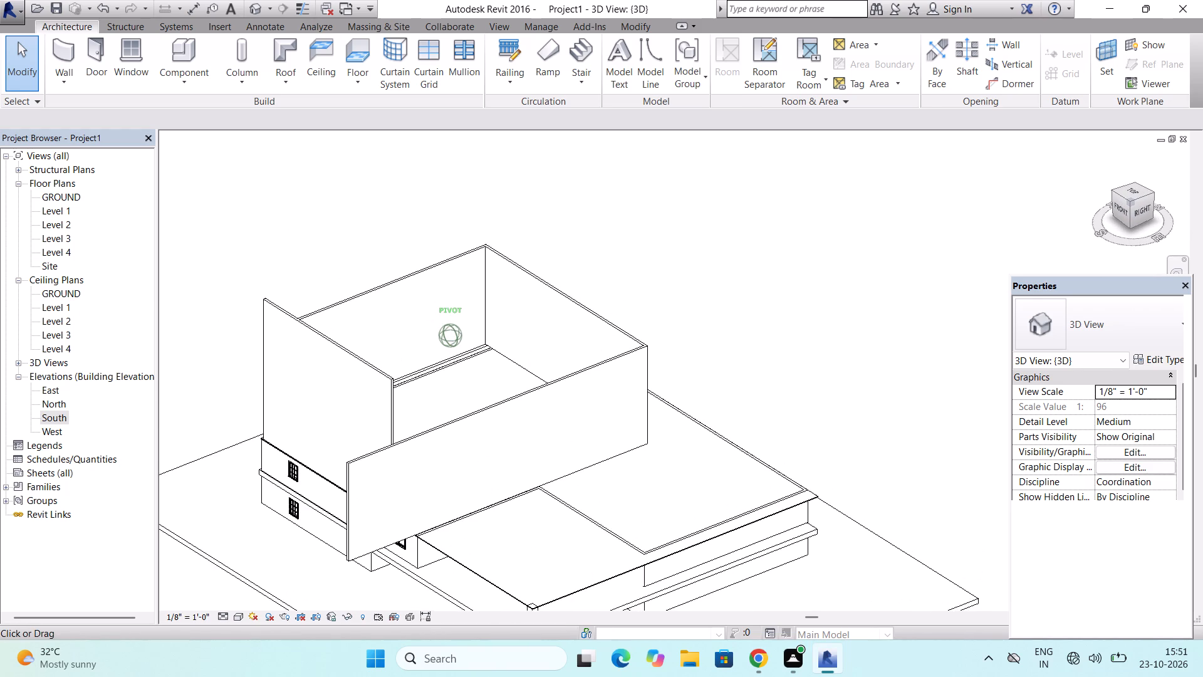
left_click_drag(1110, 228, 1104, 205)
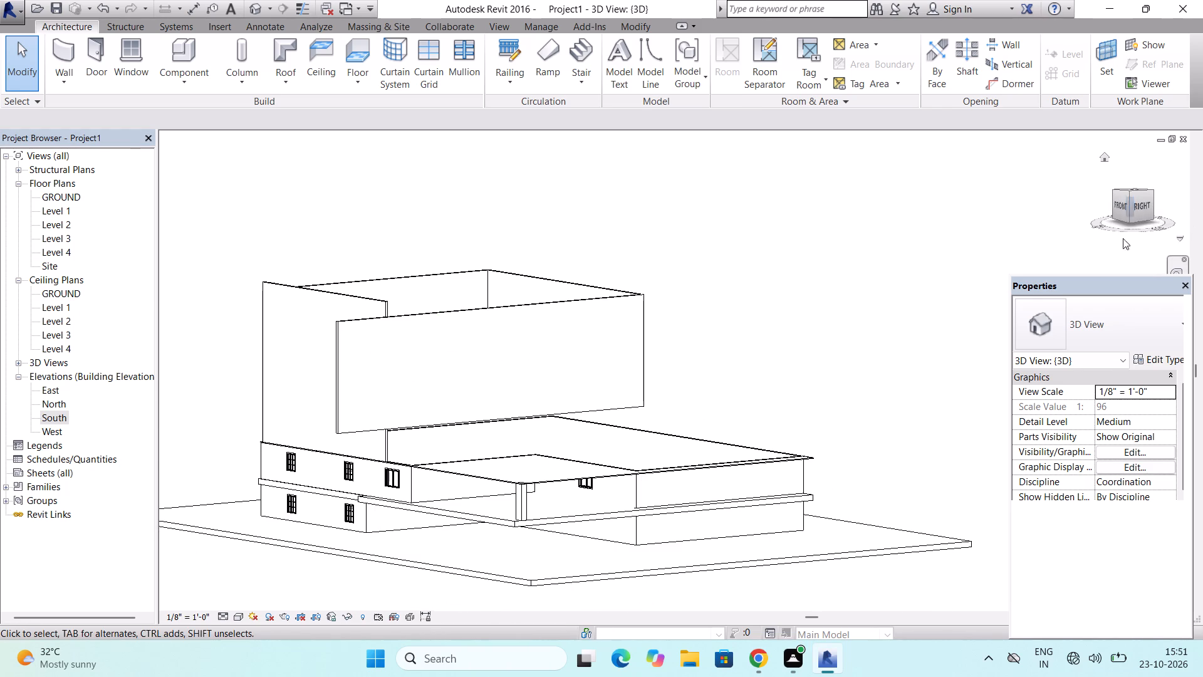
scroll(502, 436, "up", 3)
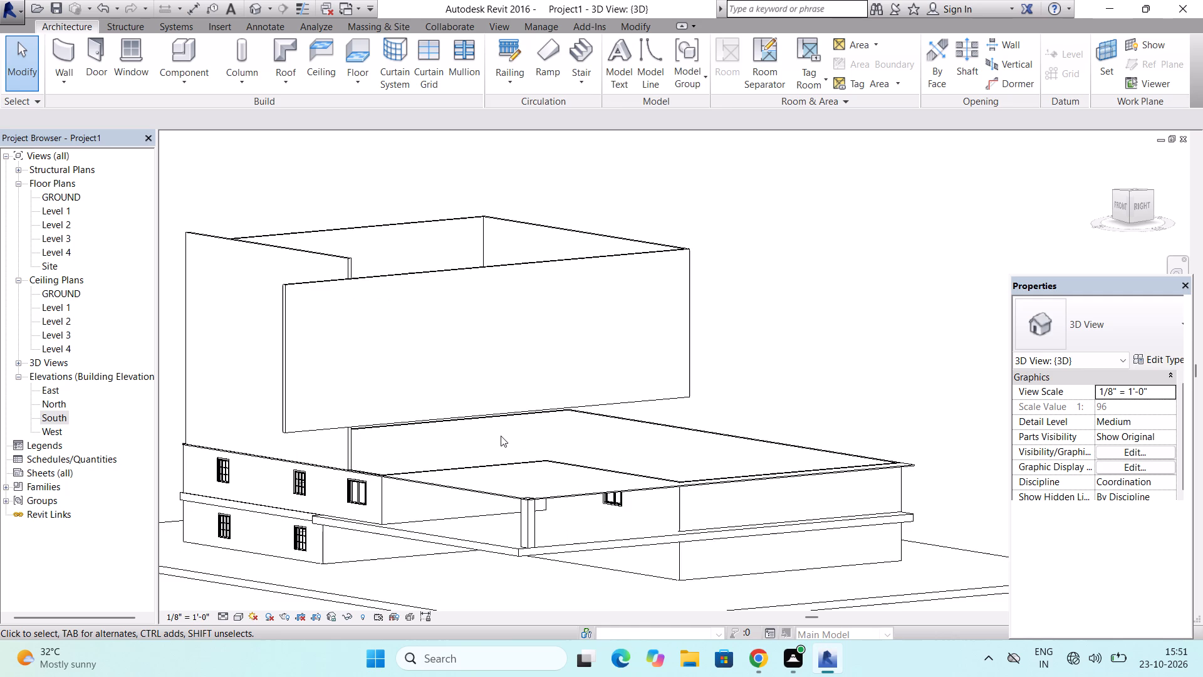
left_click(476, 407)
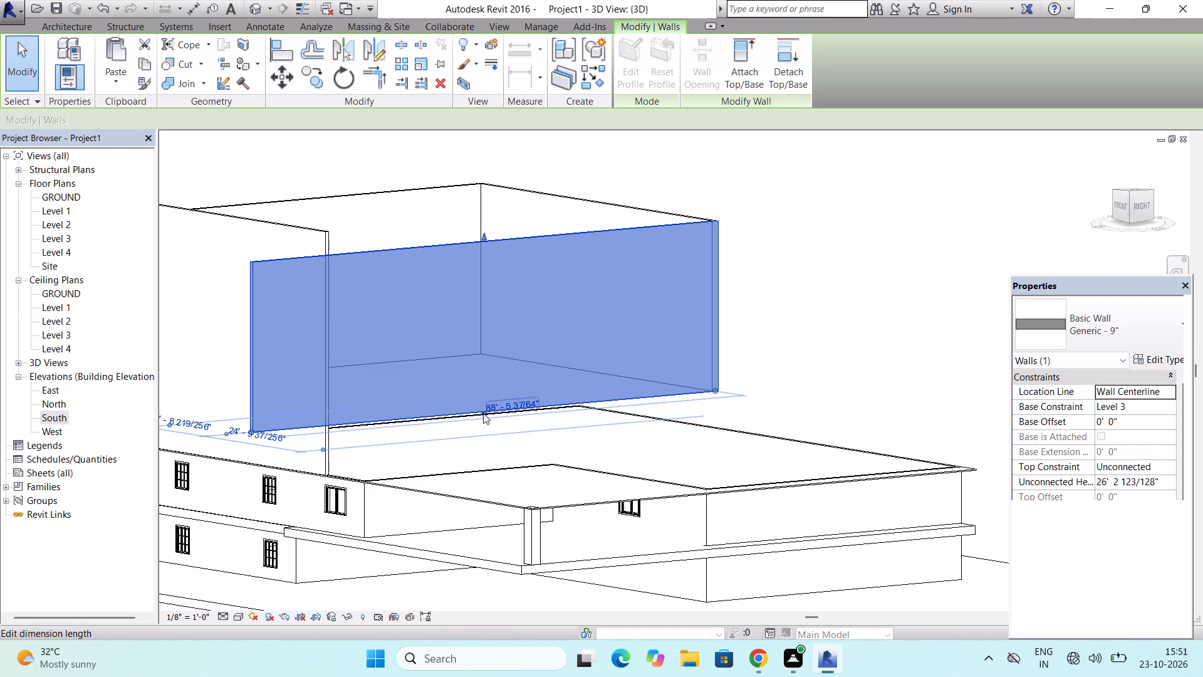
left_click_drag(483, 413, 484, 473)
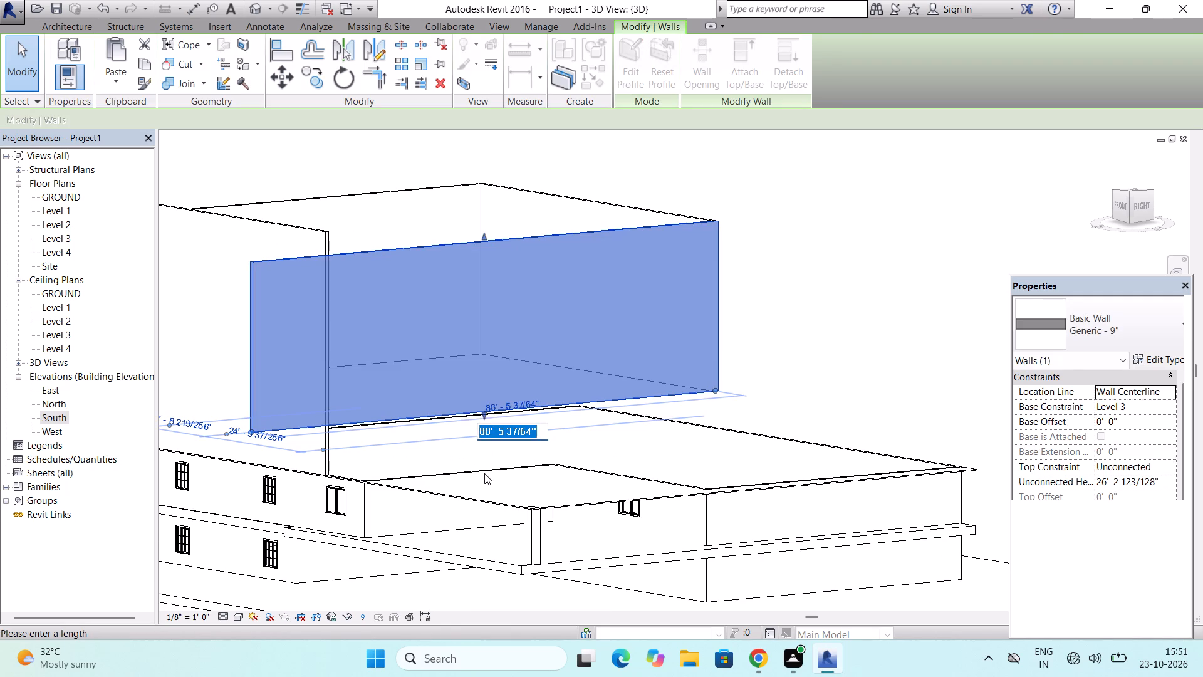
scroll(484, 462, "up", 4)
key("Escape")
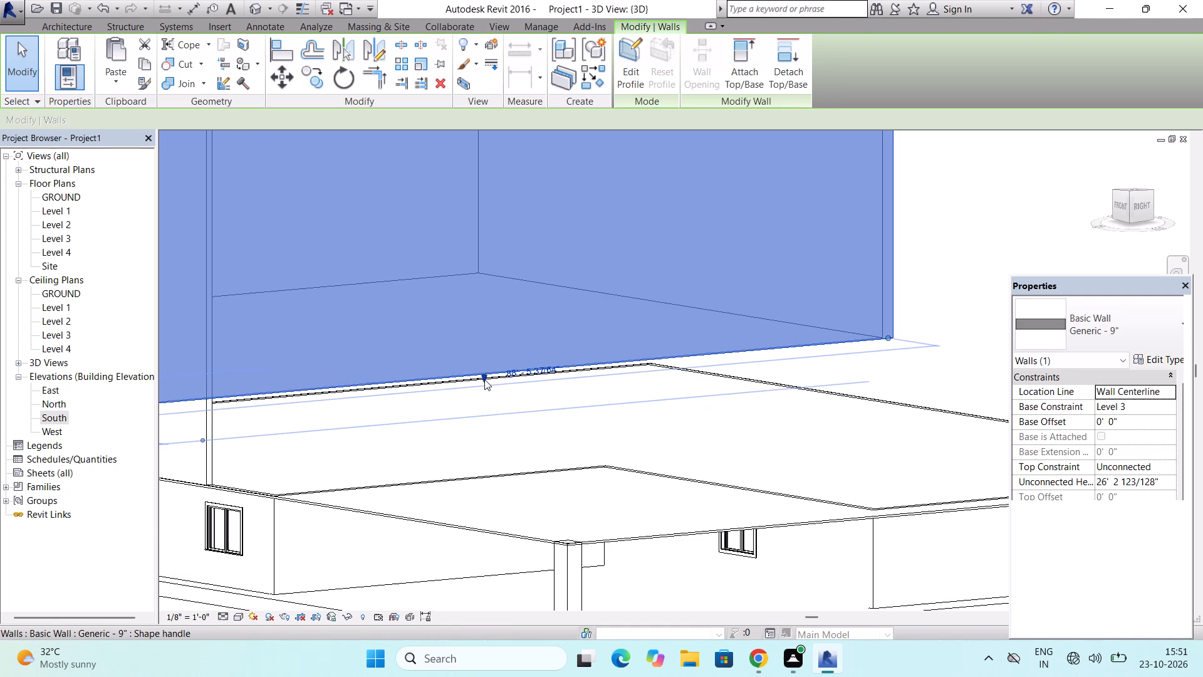
left_click_drag(484, 373, 483, 413)
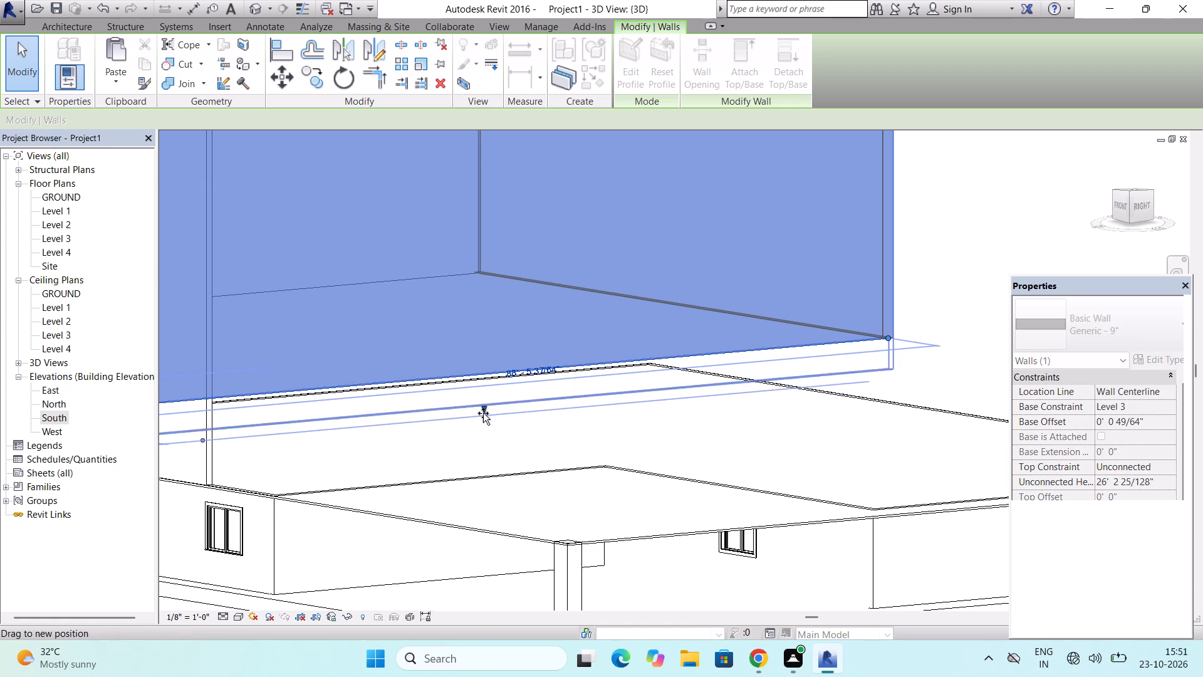
left_click_drag(483, 413, 483, 478)
scroll(489, 475, "down", 6)
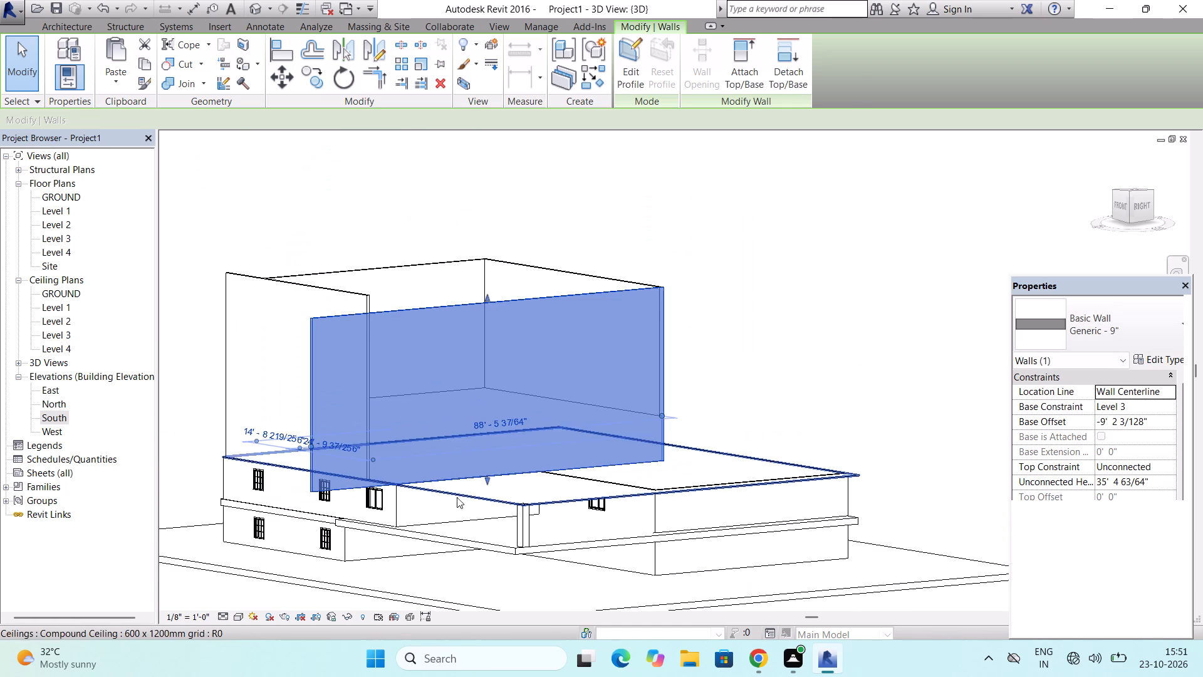
Open the profile of the lowered east Level 3 wall for editing.
scroll(328, 468, "up", 4)
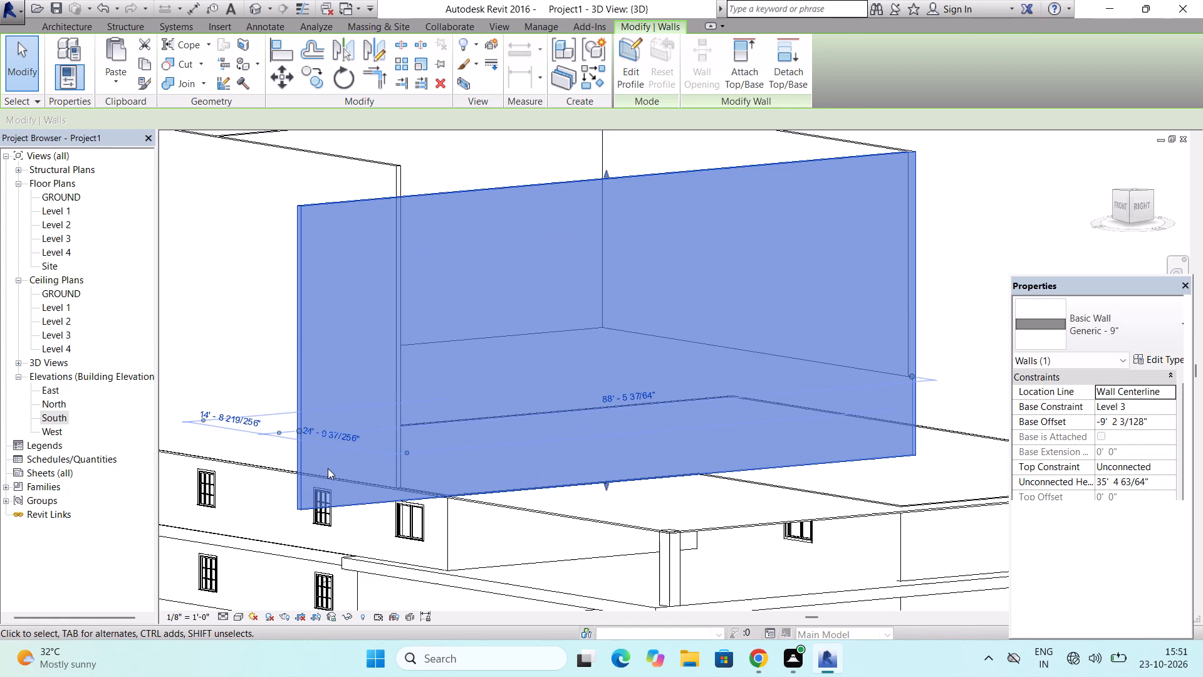
key("Escape")
left_click(300, 392)
left_click(300, 392)
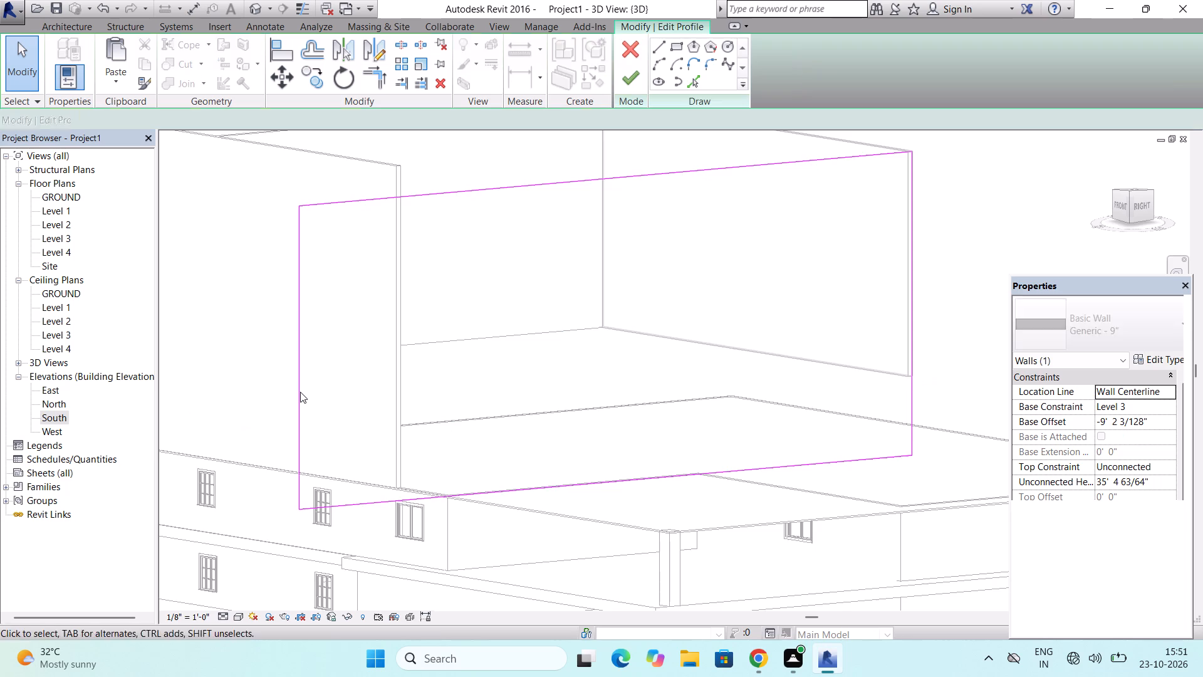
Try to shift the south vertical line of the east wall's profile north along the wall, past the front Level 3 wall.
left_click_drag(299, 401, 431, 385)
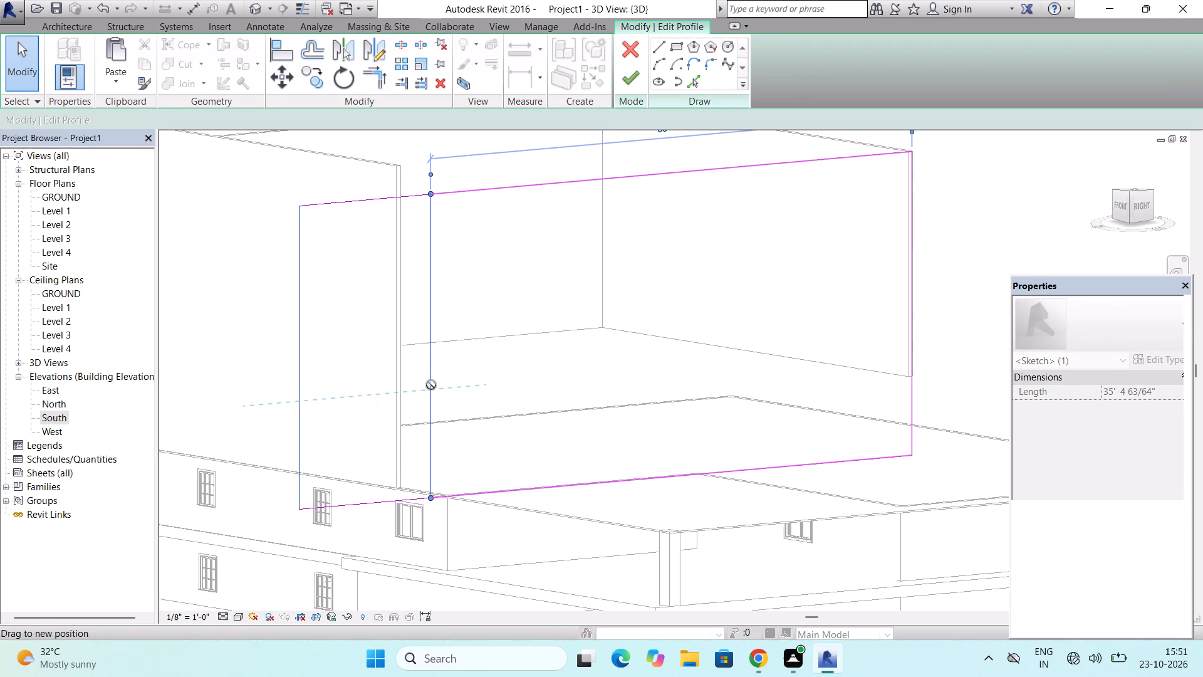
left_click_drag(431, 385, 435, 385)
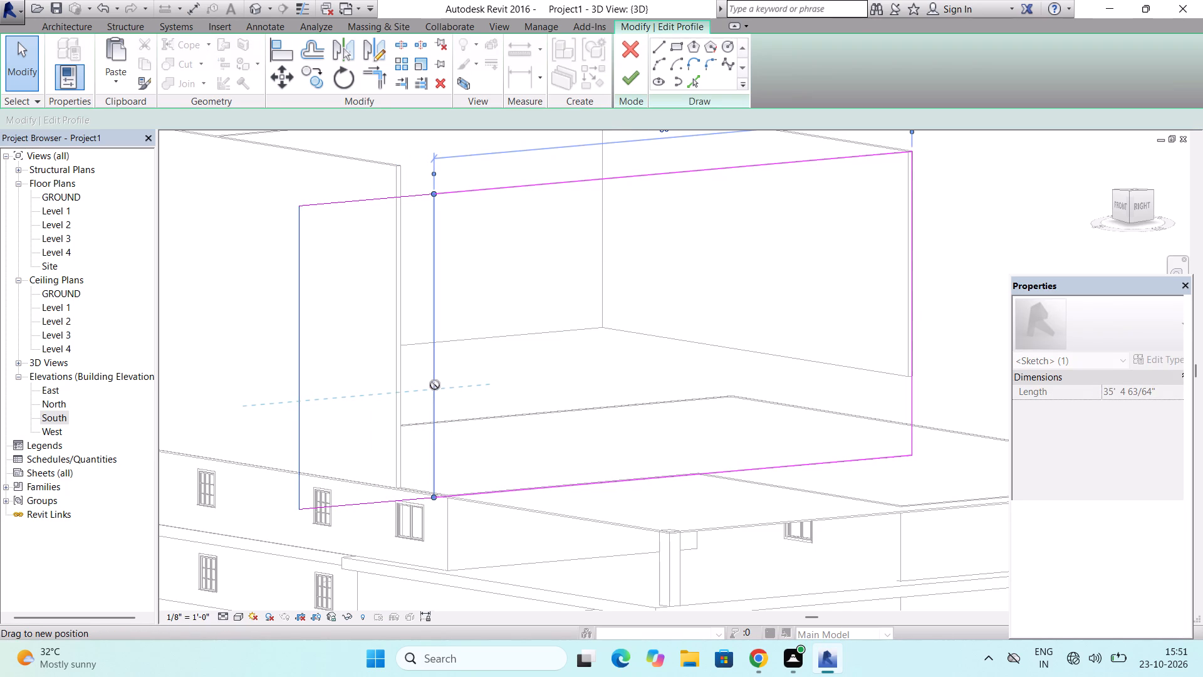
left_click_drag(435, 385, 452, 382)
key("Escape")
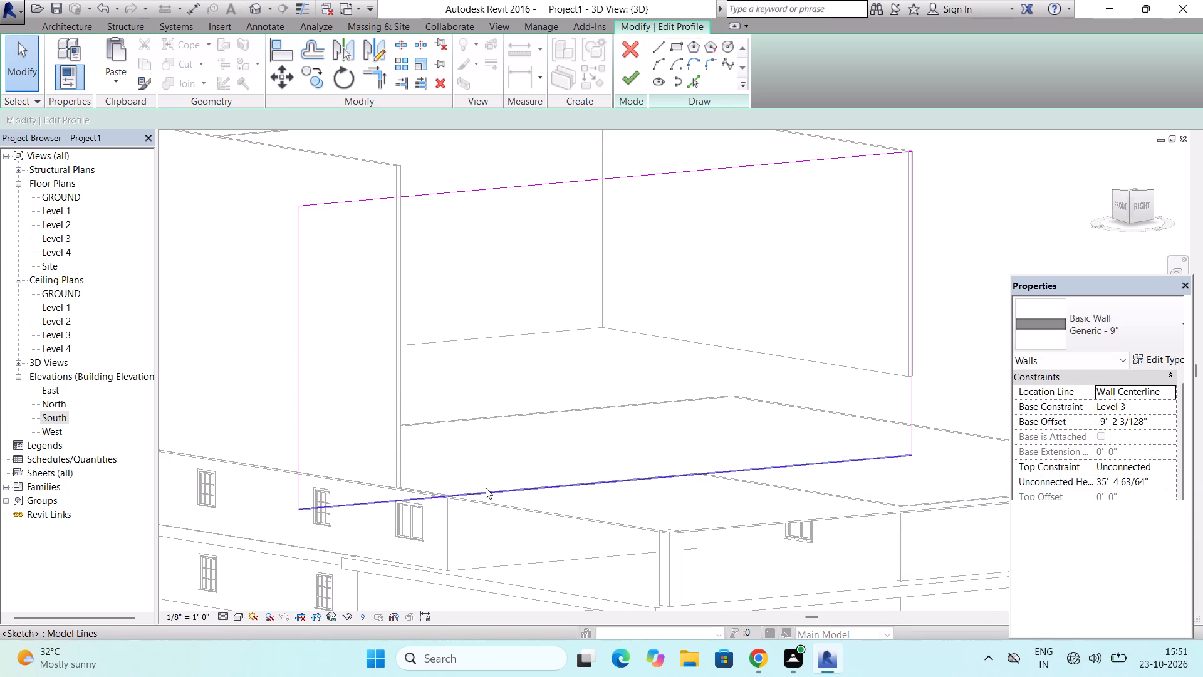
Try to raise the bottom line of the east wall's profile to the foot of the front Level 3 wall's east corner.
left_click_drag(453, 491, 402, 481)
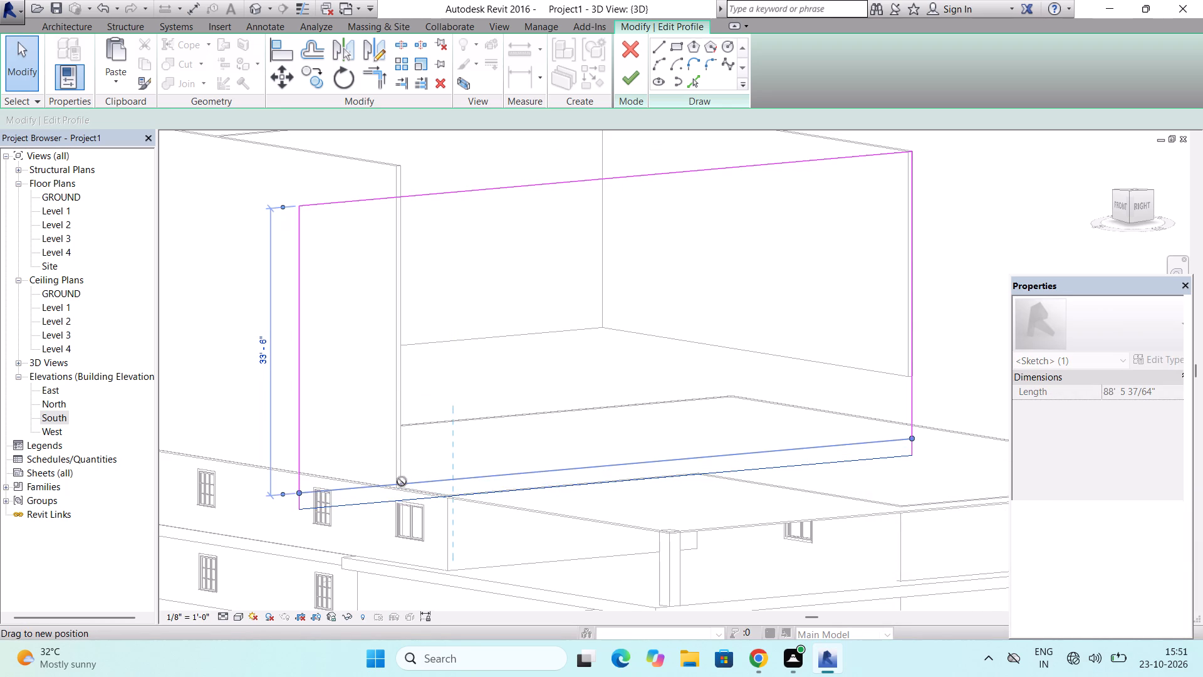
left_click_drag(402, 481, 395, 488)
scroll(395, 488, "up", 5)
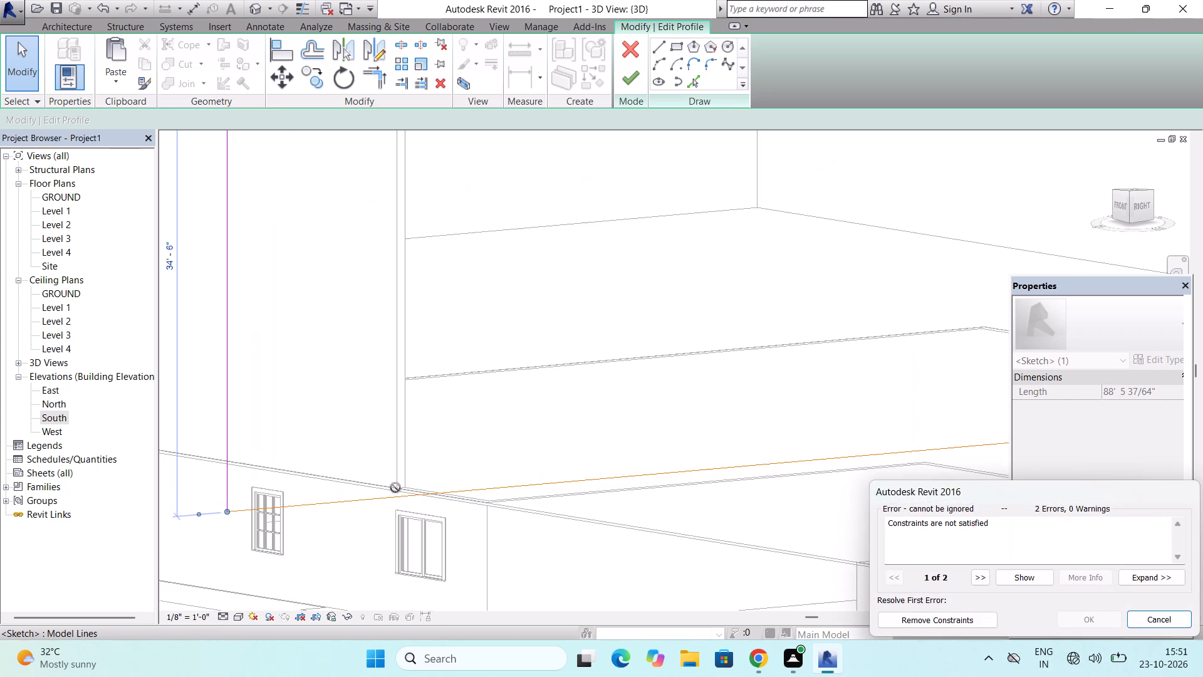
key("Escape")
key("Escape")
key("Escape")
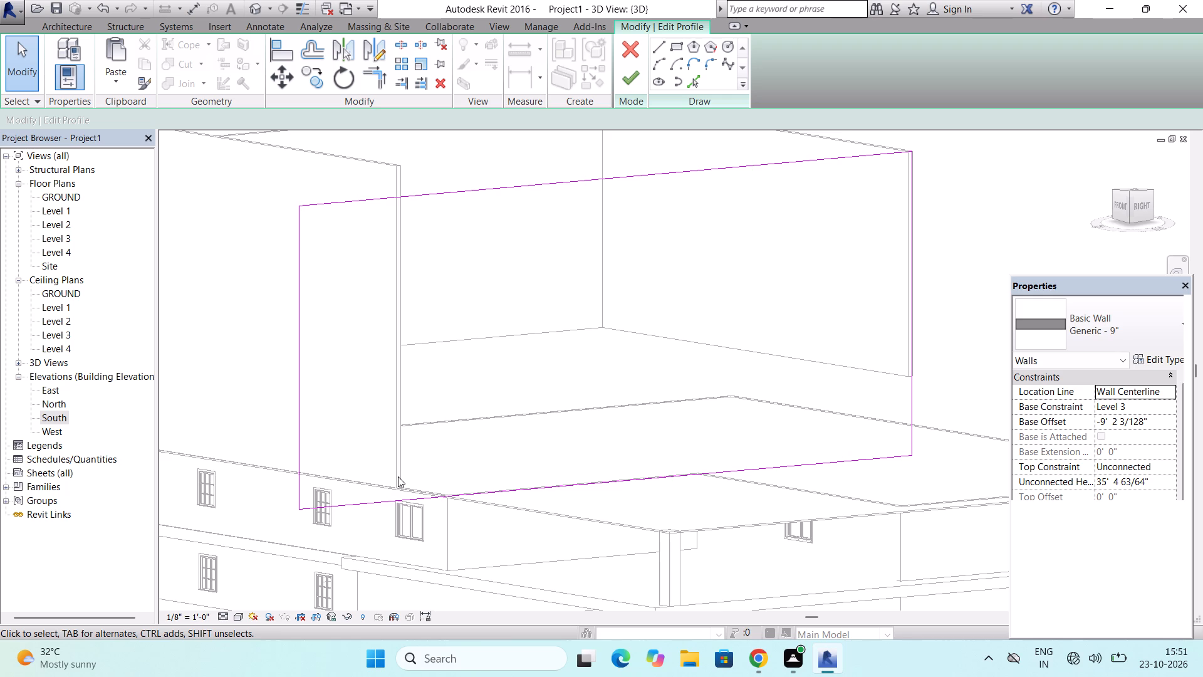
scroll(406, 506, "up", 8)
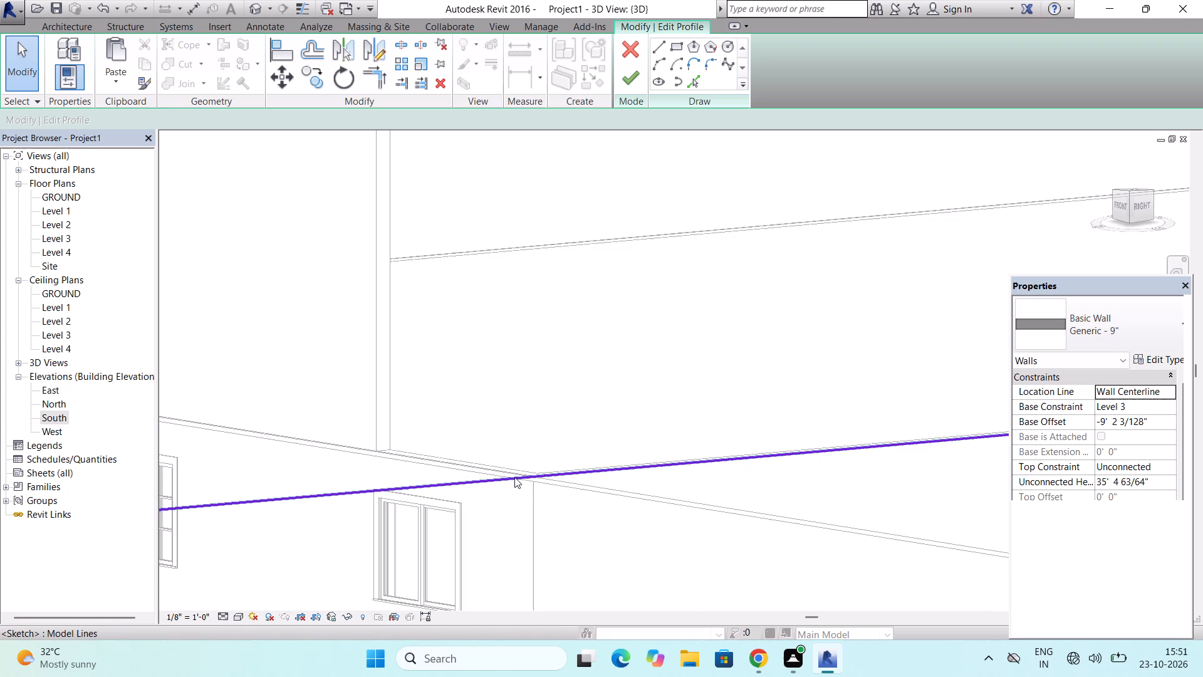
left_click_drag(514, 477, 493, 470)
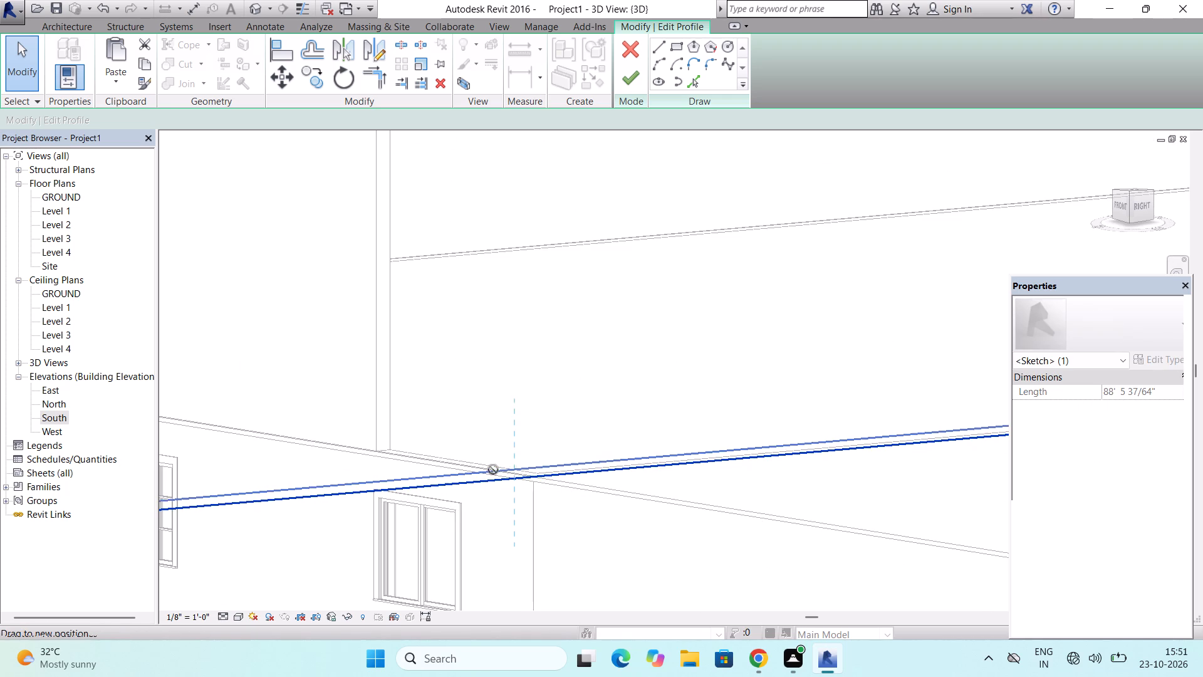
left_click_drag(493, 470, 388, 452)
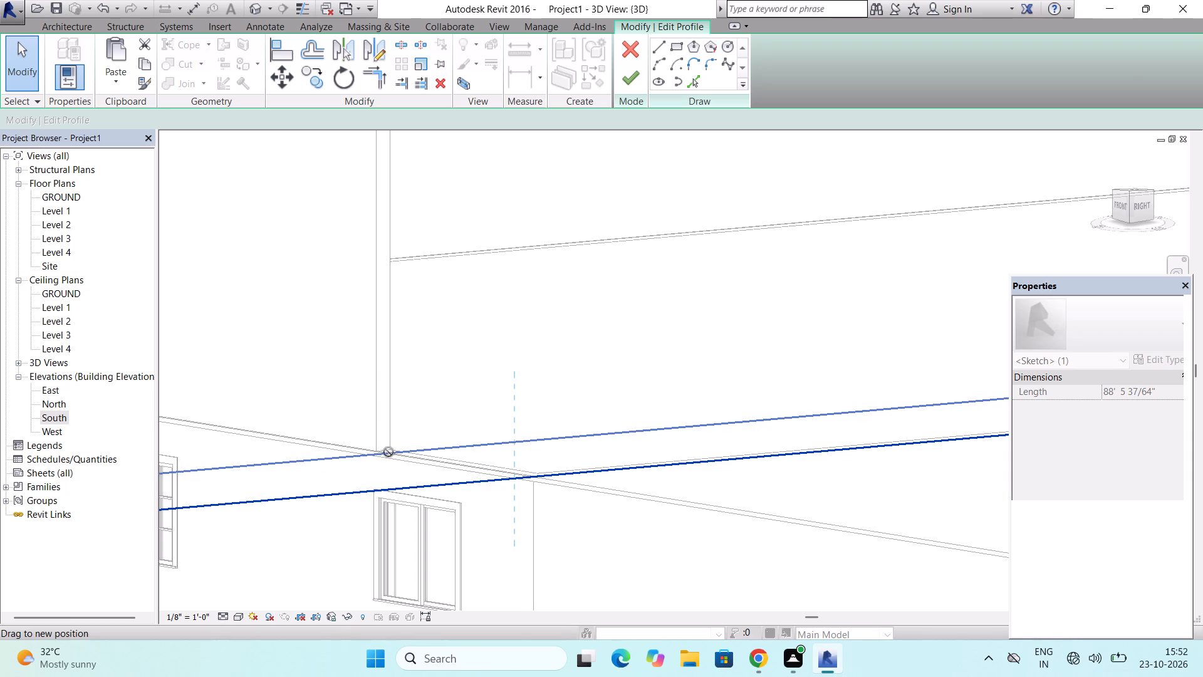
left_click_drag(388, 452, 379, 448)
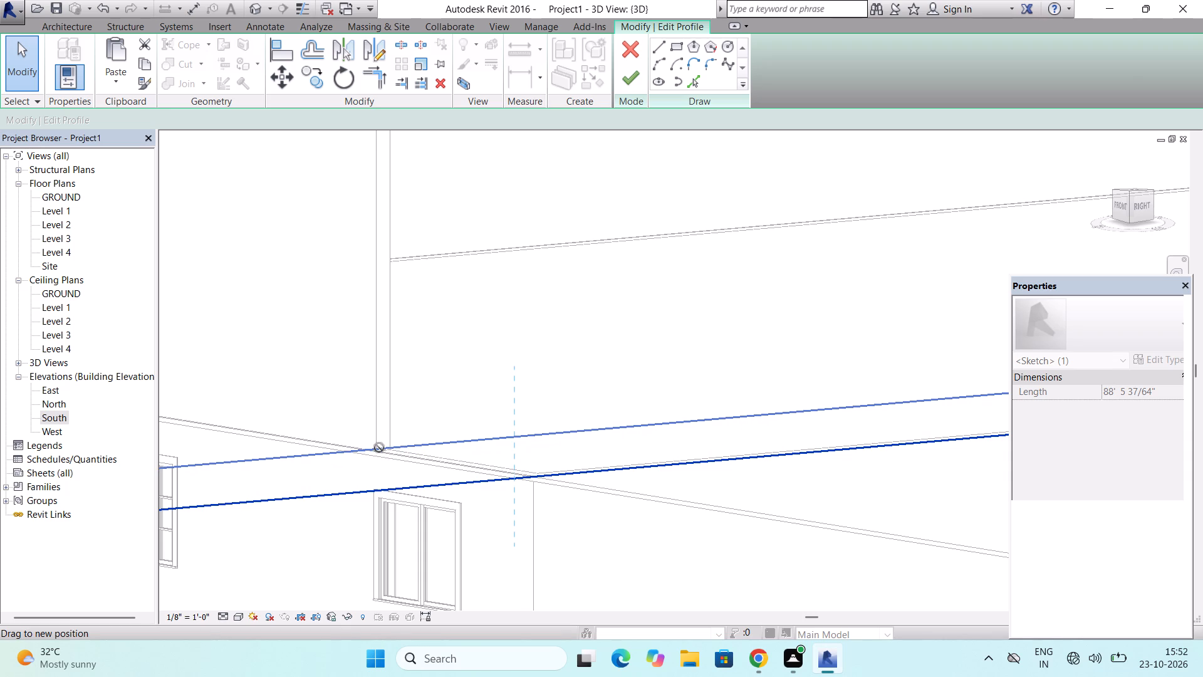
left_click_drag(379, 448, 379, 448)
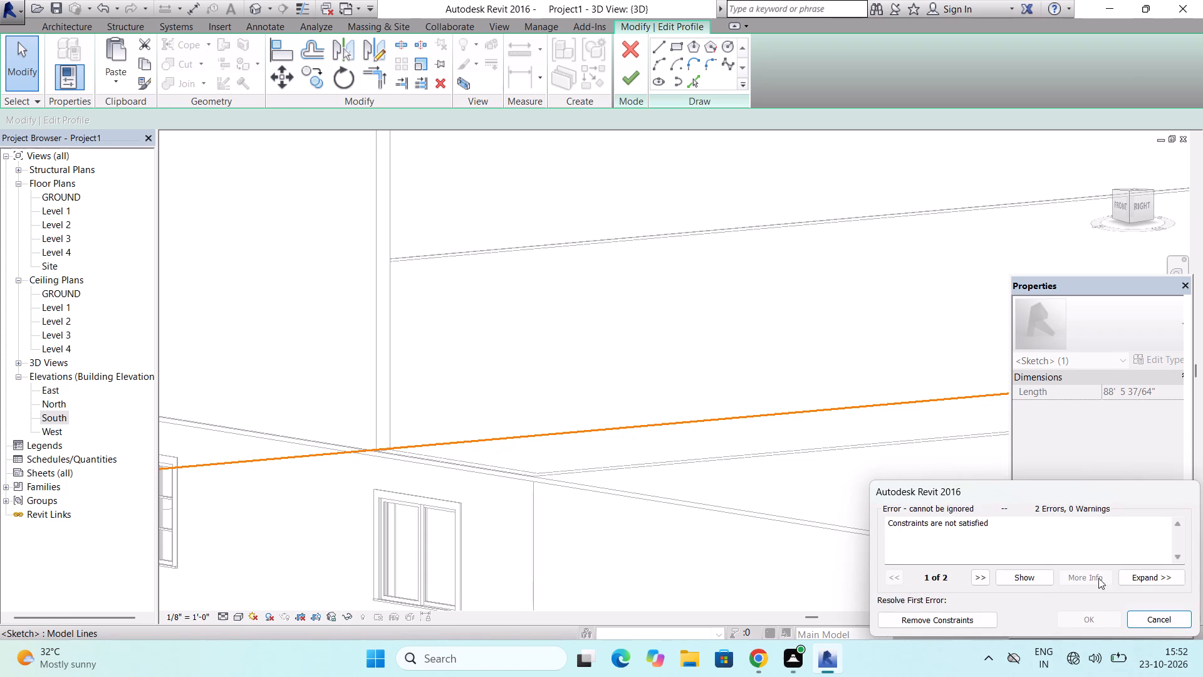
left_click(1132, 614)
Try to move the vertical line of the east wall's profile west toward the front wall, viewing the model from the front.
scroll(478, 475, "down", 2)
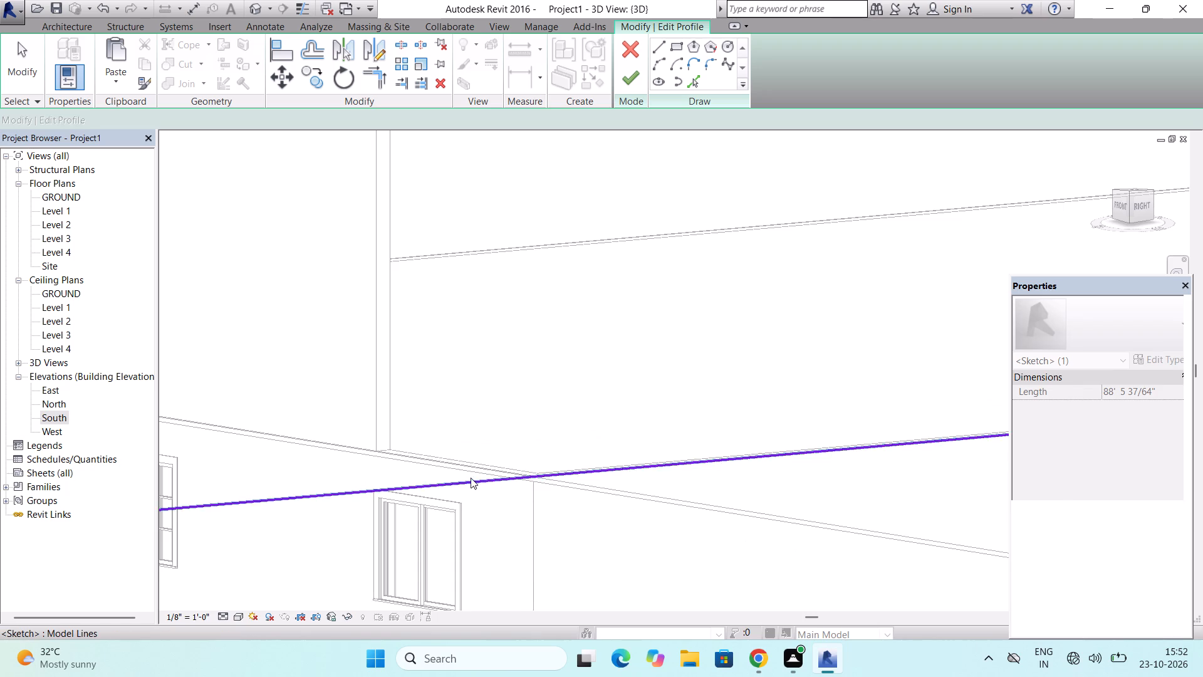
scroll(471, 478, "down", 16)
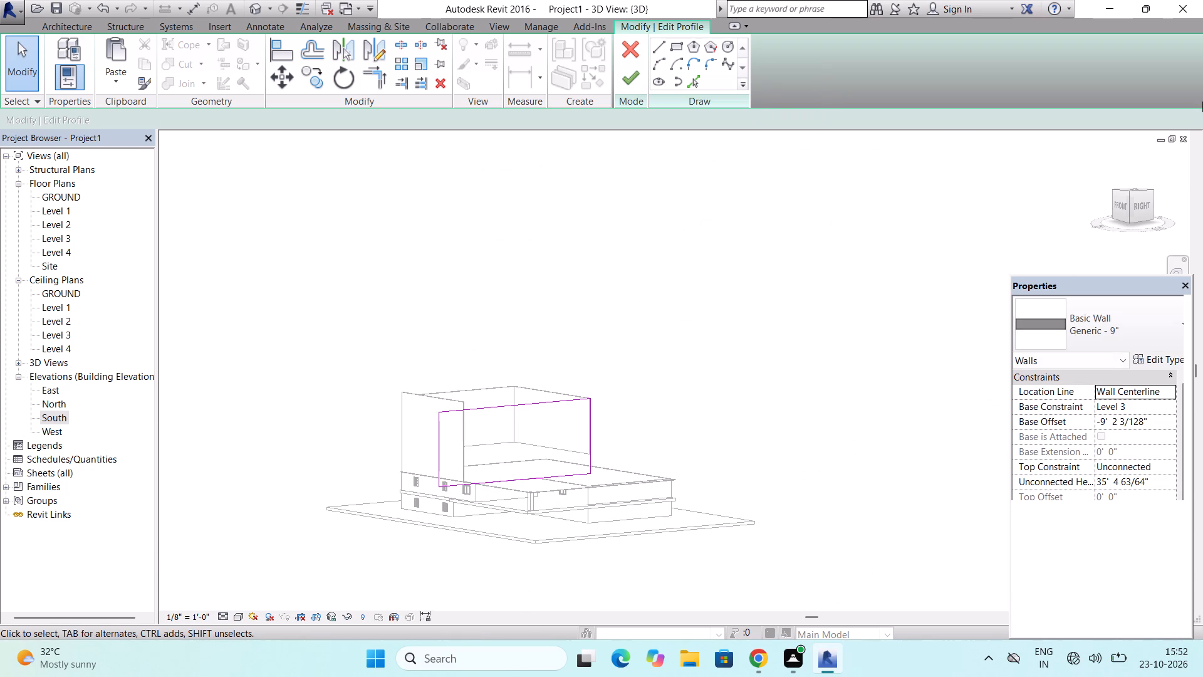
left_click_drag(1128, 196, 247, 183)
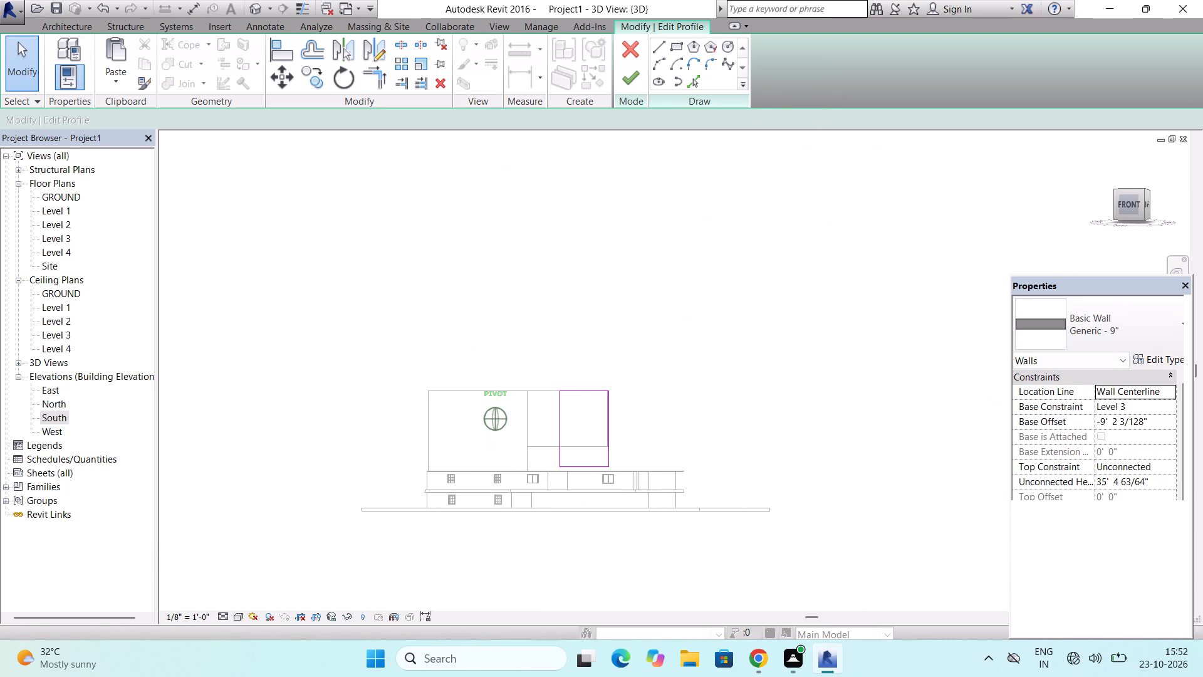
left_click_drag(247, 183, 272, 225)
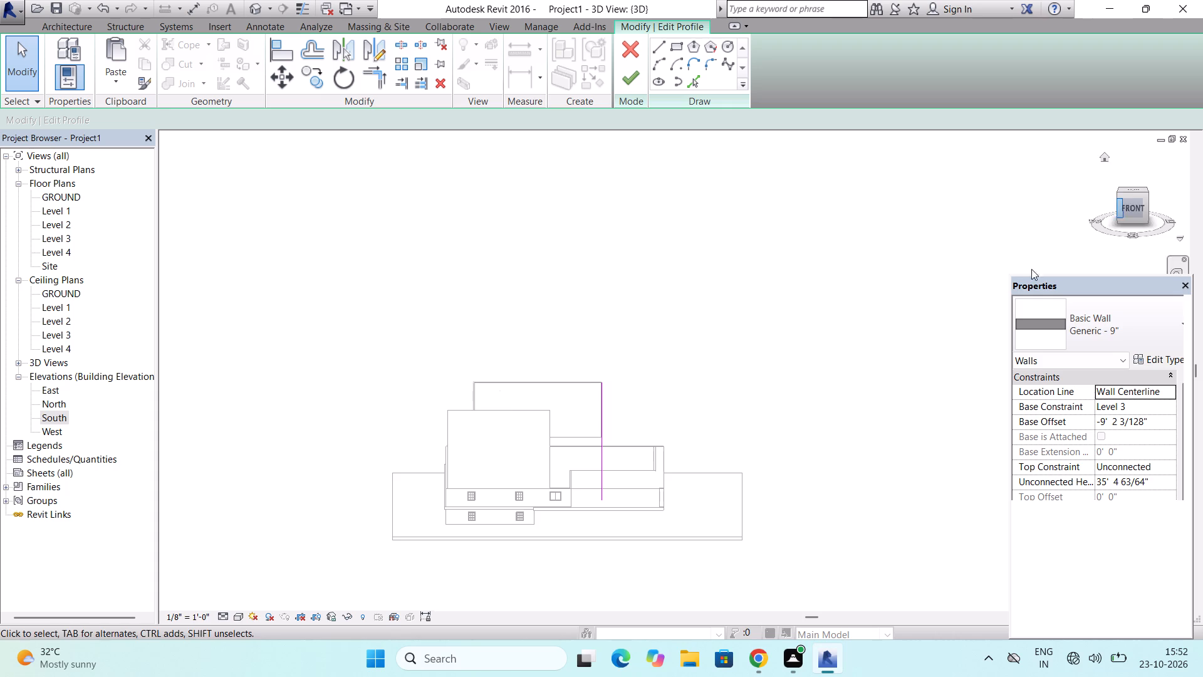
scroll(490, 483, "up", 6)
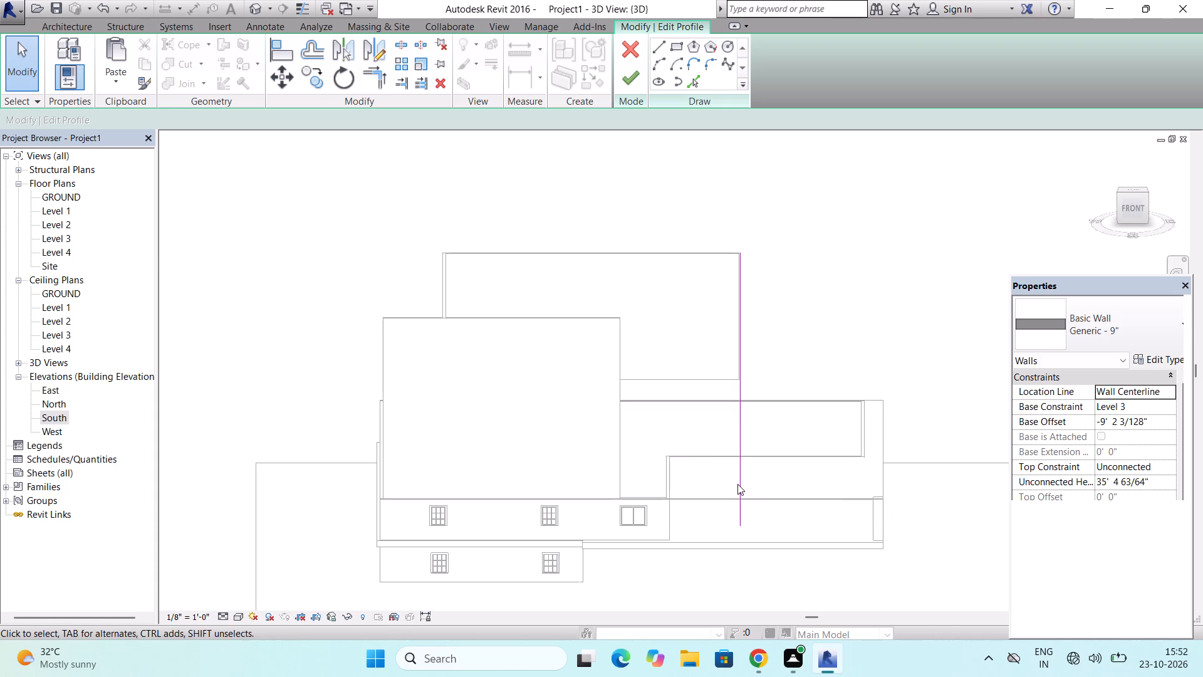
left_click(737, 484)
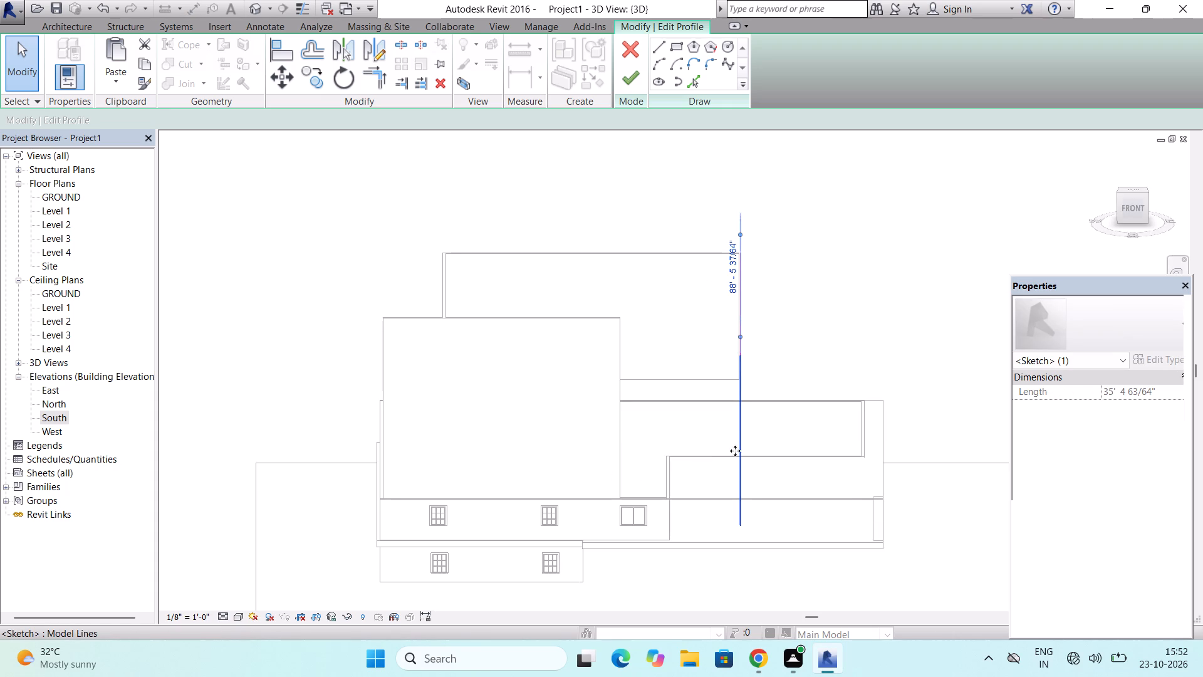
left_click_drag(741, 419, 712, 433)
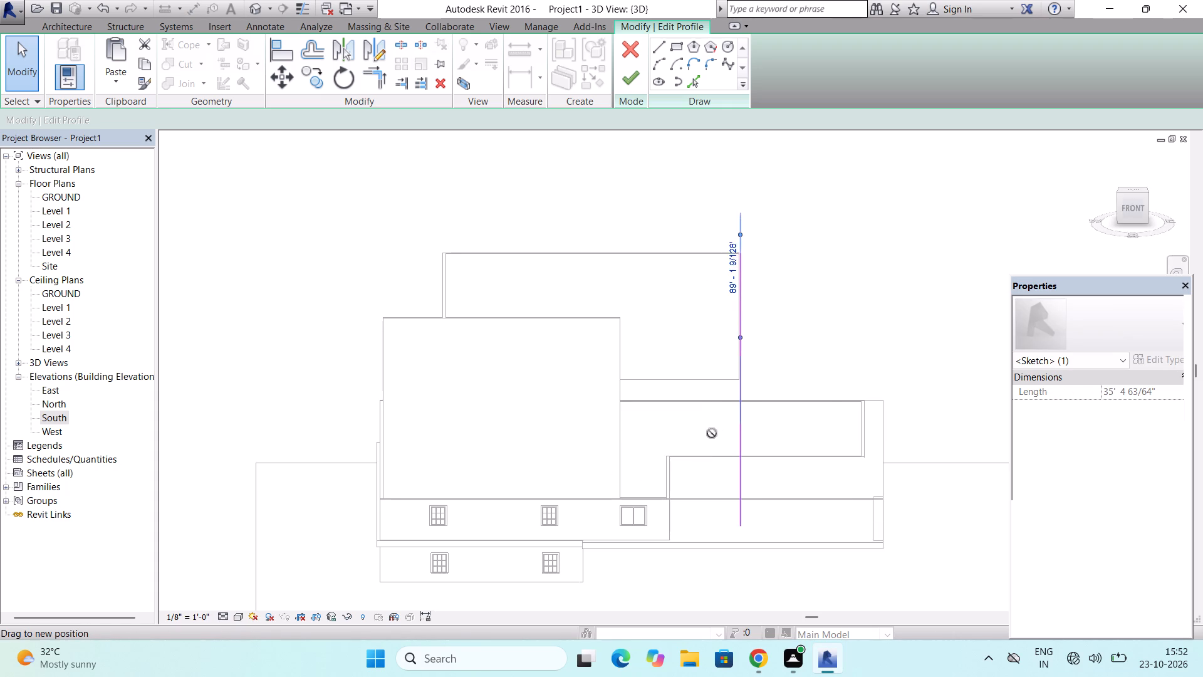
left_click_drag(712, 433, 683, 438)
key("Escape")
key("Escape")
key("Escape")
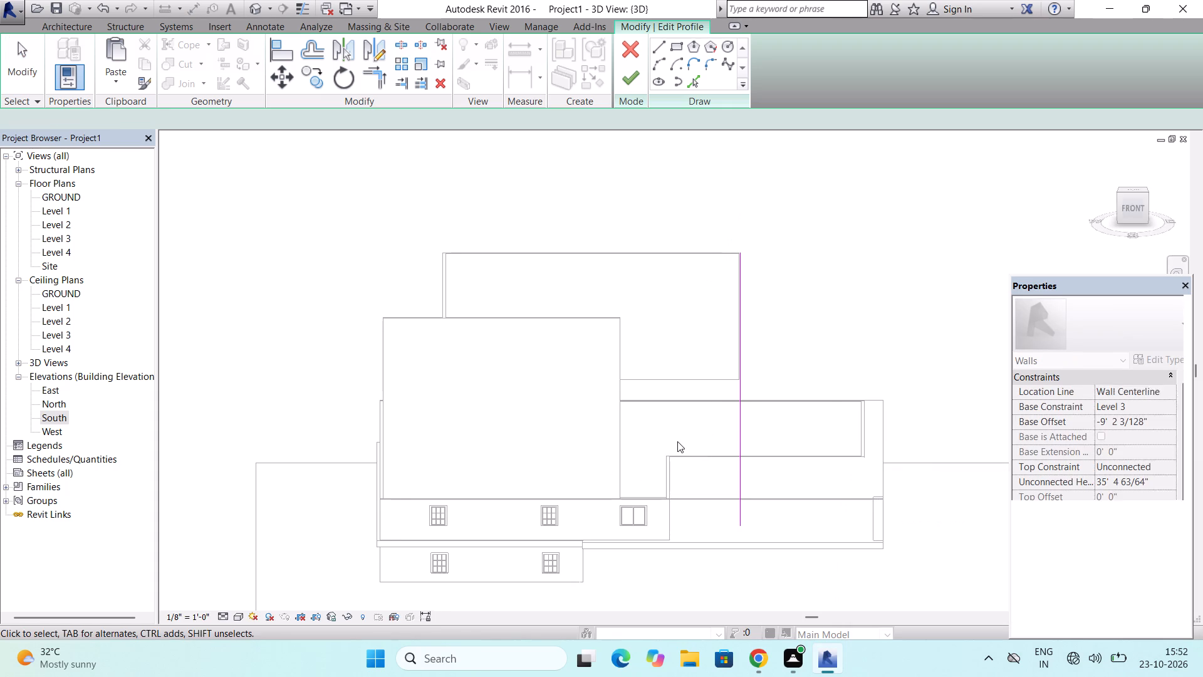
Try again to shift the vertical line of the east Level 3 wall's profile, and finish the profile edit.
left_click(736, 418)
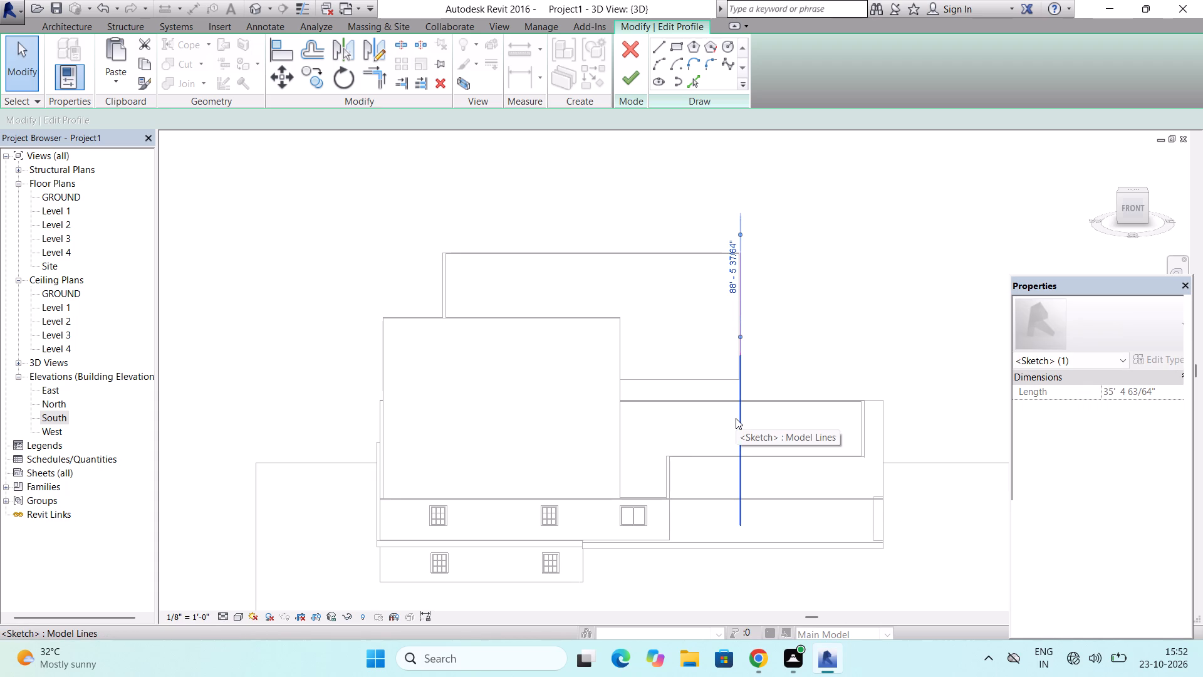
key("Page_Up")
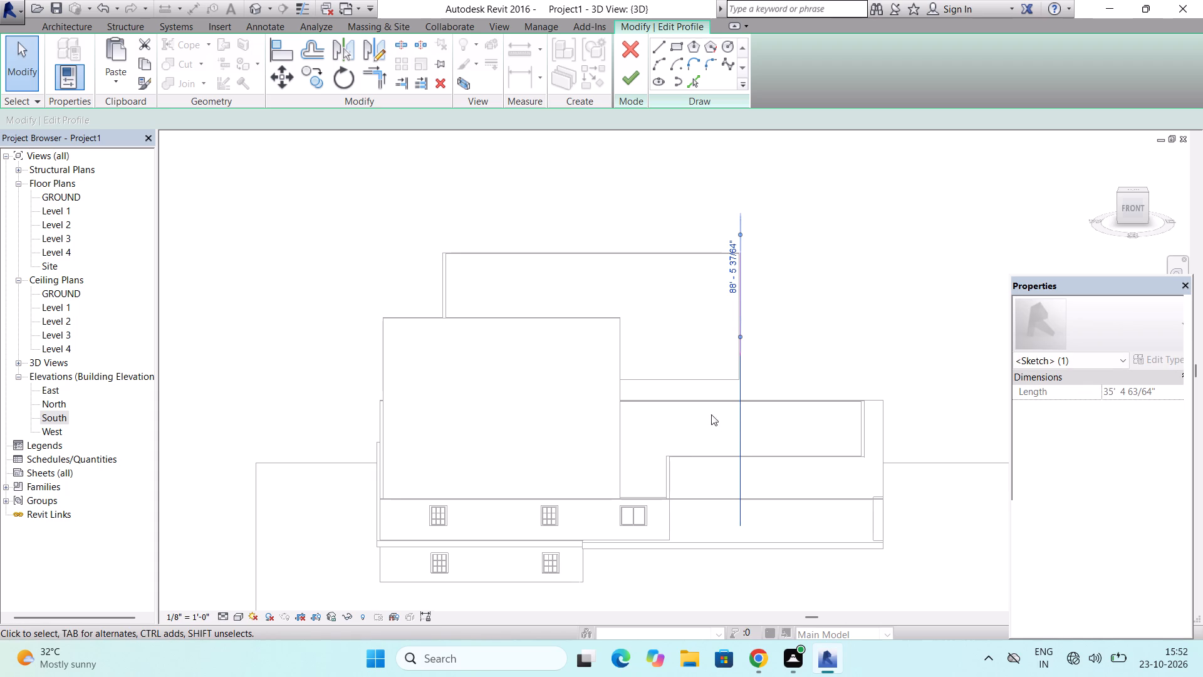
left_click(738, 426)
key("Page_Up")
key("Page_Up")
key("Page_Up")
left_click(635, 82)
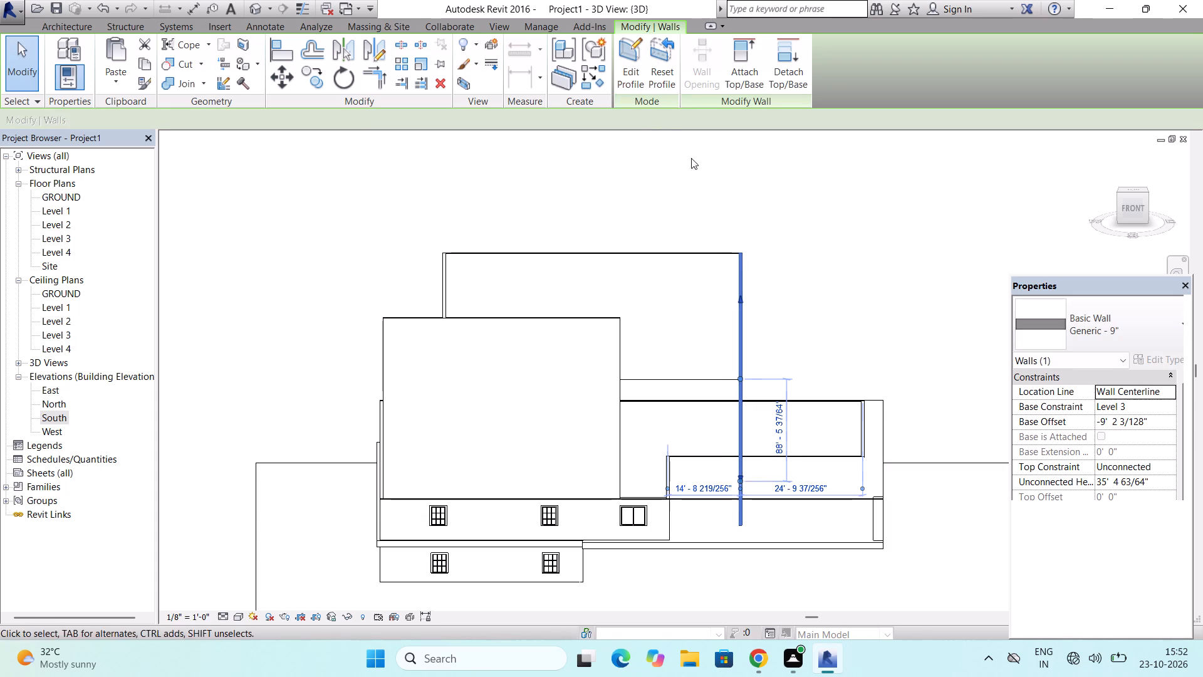
Delete the east, back and west Level 3 walls, keeping only the front Level 3 wall.
key("Page_Up")
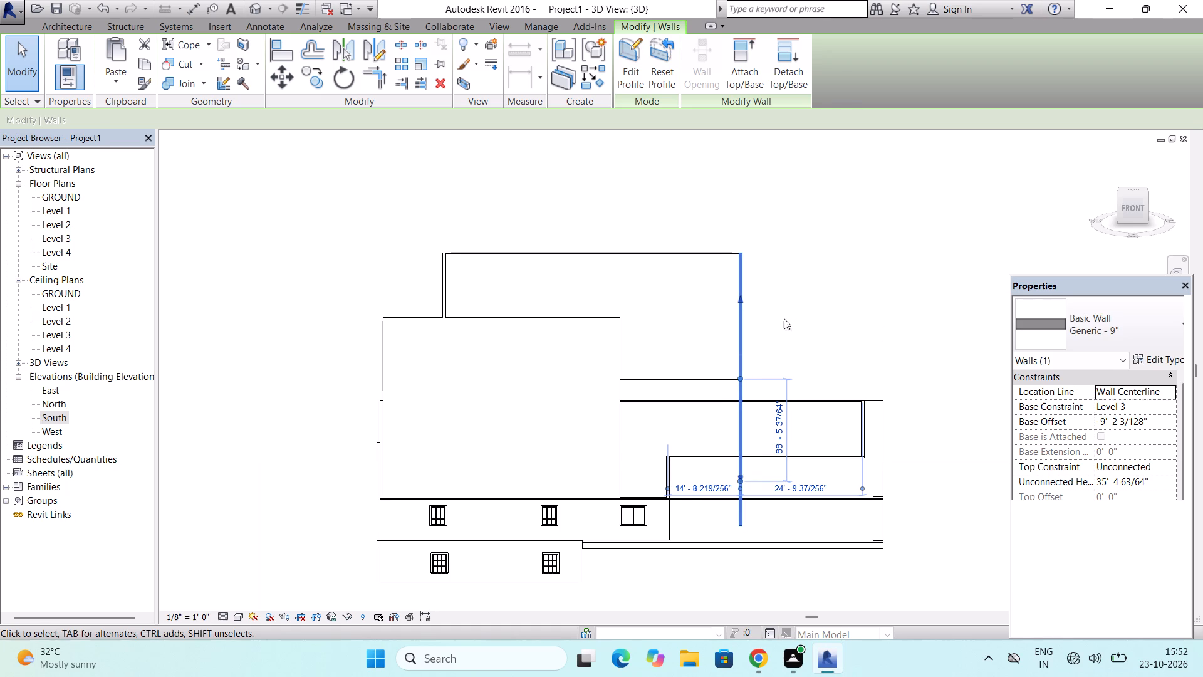
key("Delete")
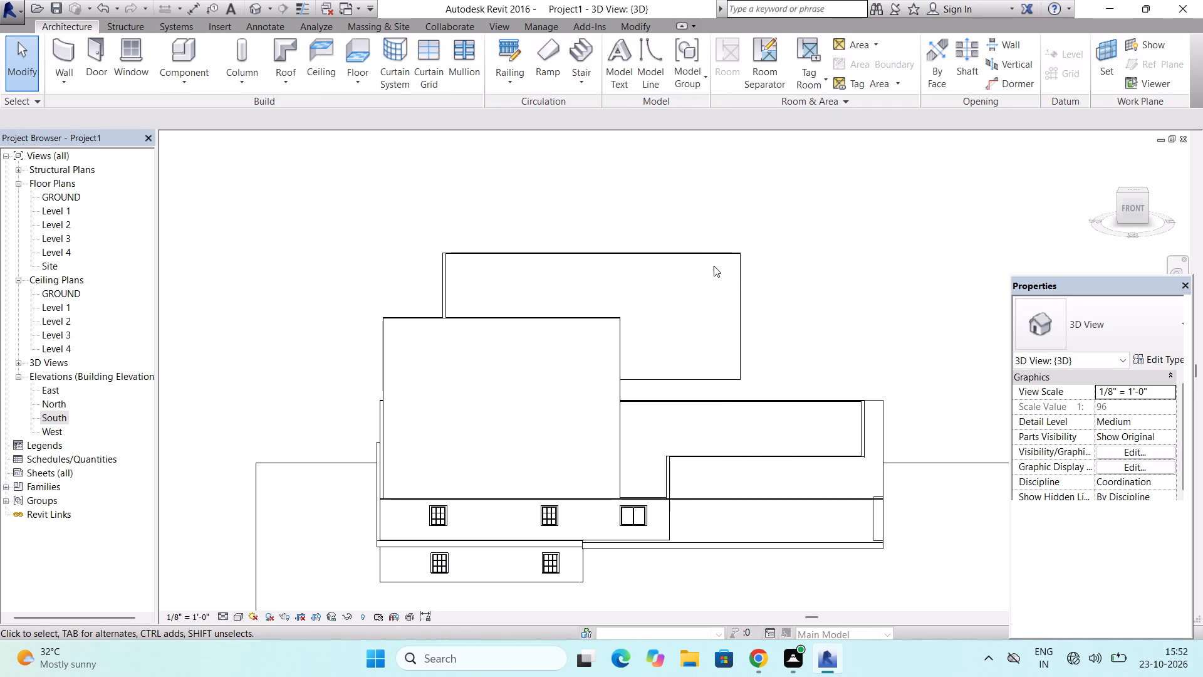
left_click(717, 257)
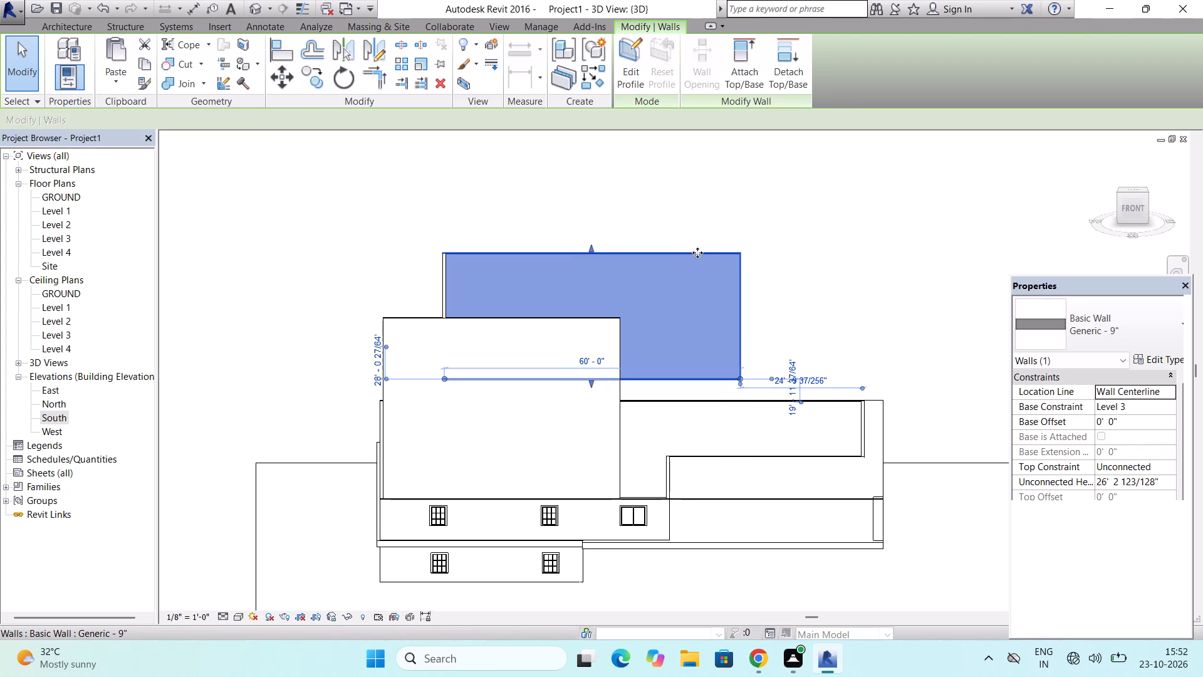
key("Delete")
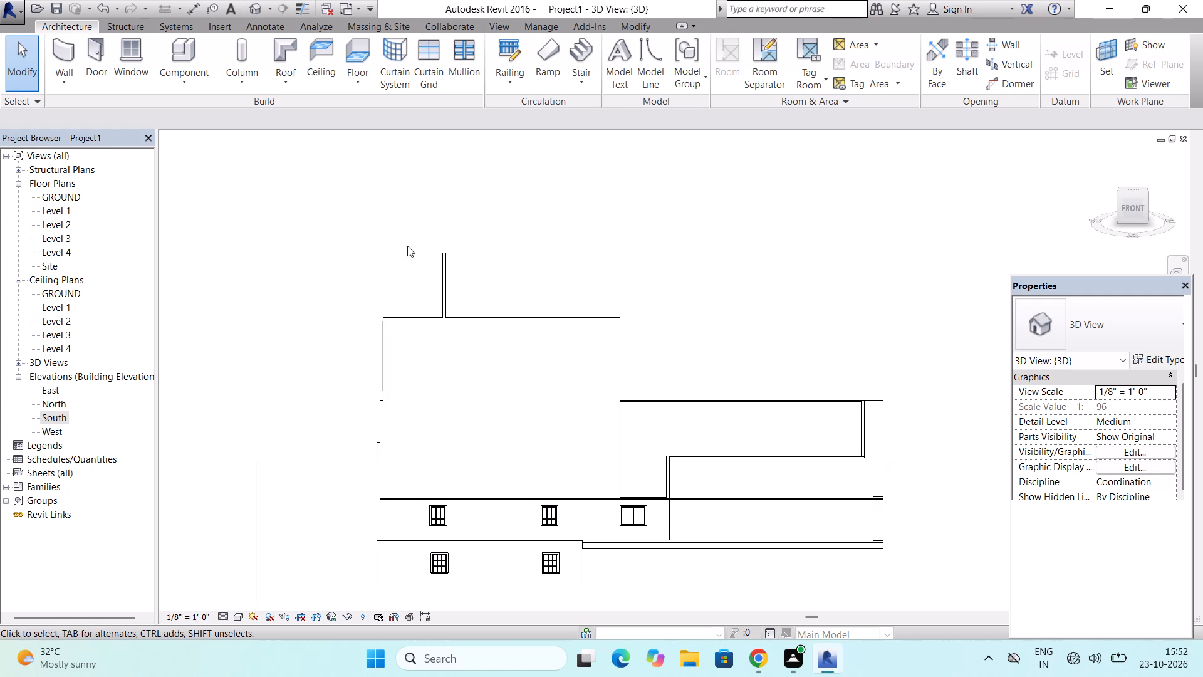
left_click(444, 272)
key("Delete")
On the Level 3 plan, draw a rectangle of Generic - 9" walls, 48'-0" by about 21'-5", northward from the remaining front wall's east end.
double_click(58, 234)
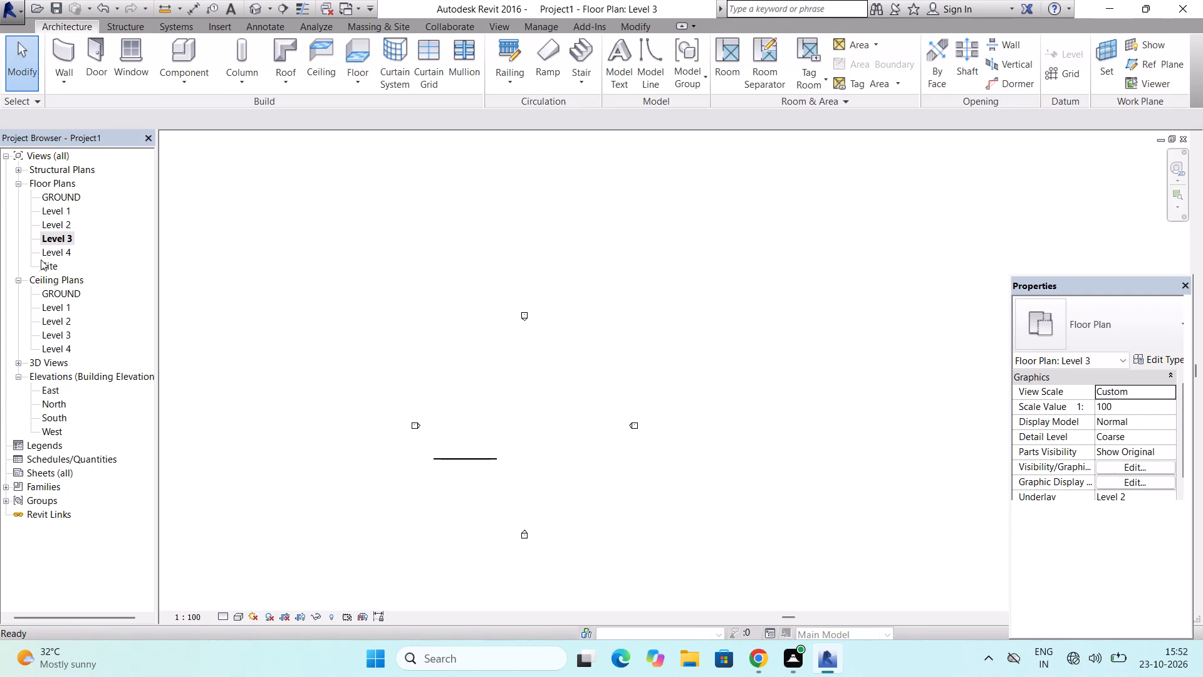
scroll(445, 473, "up", 7)
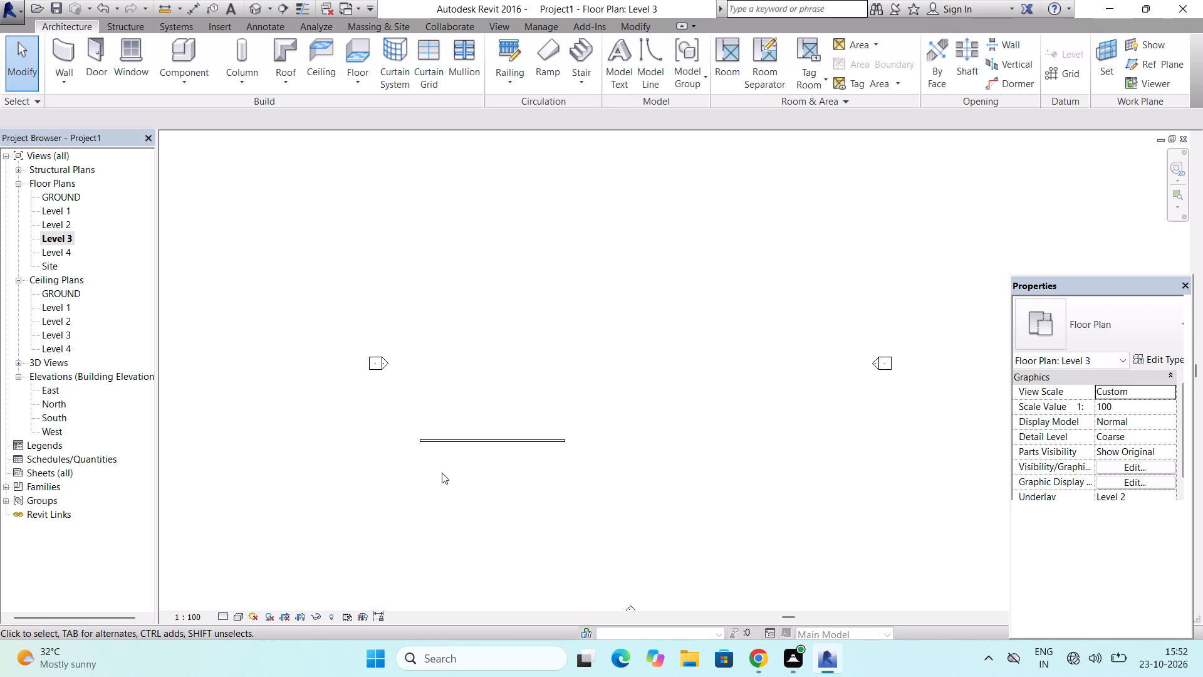
left_click(68, 56)
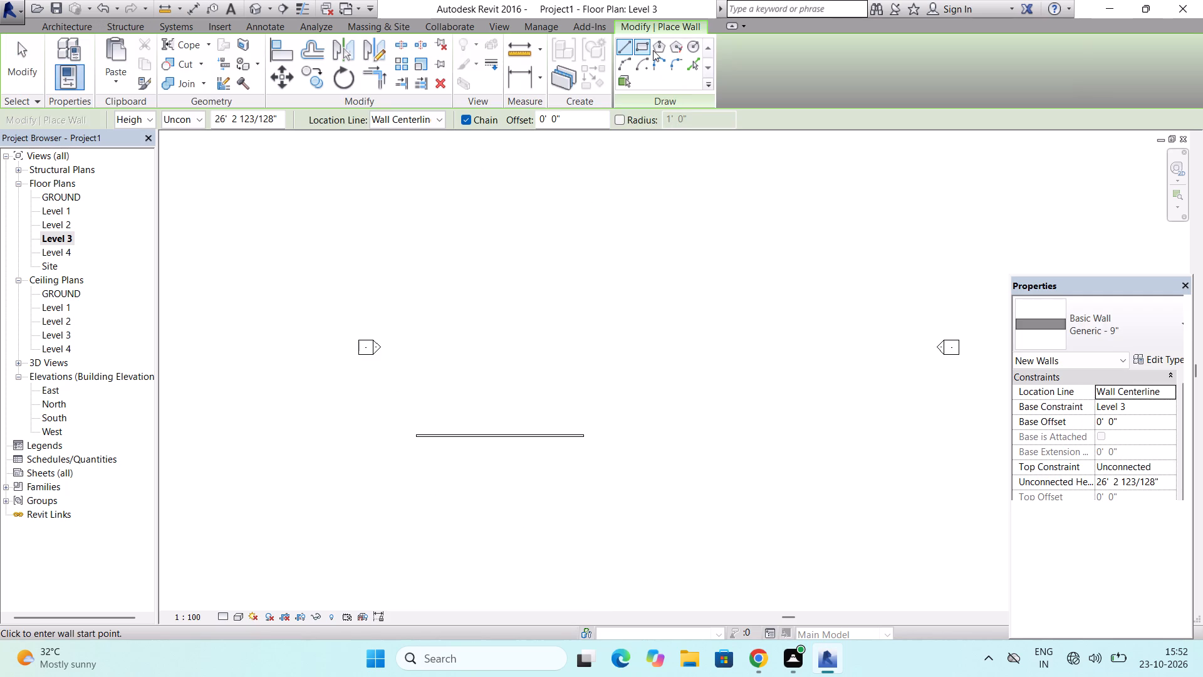
left_click(639, 50)
scroll(545, 441, "up", 3)
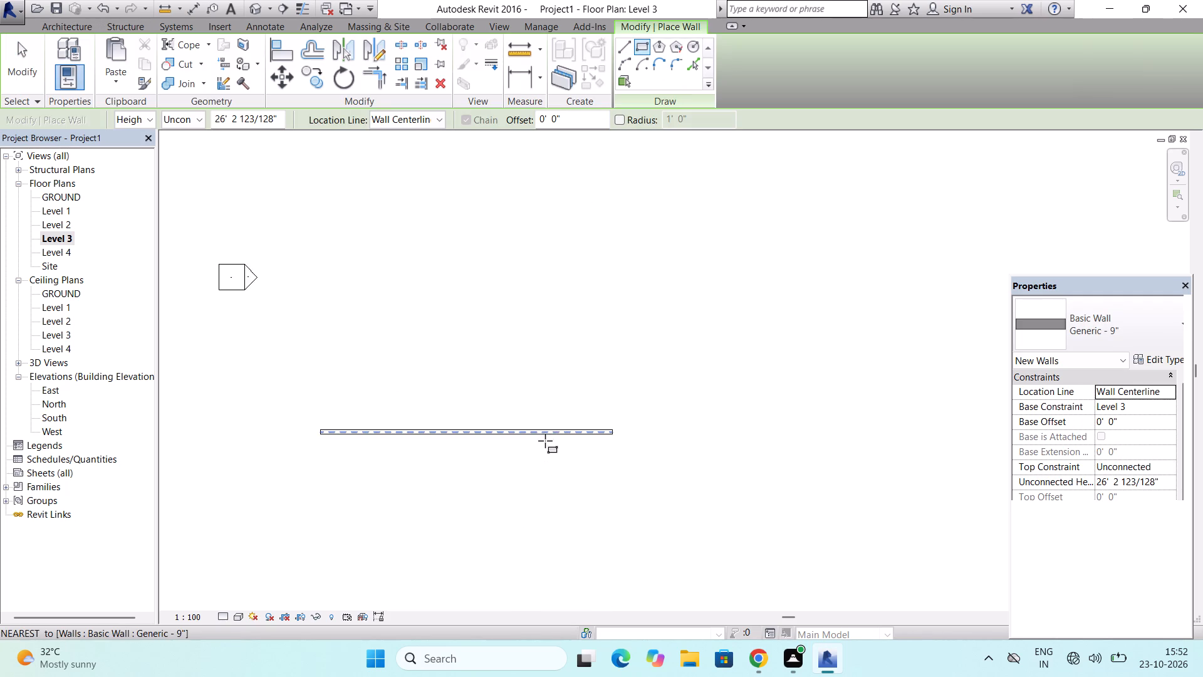
scroll(545, 441, "up", 3)
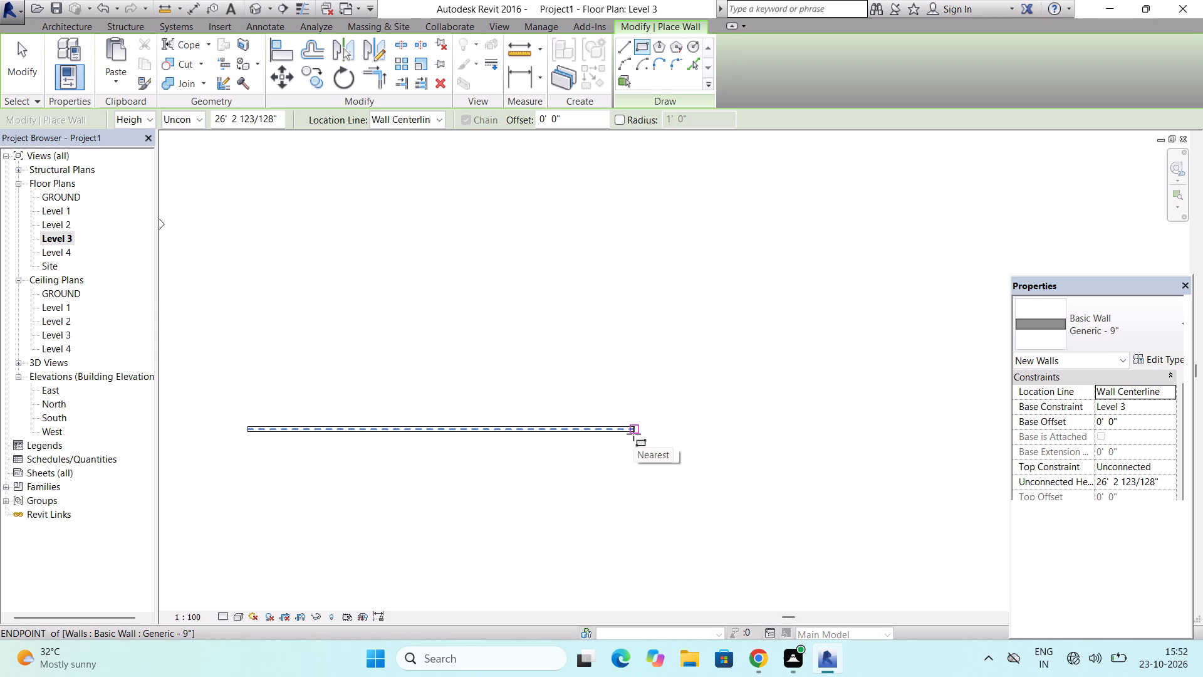
left_click(633, 434)
scroll(633, 434, "down", 6)
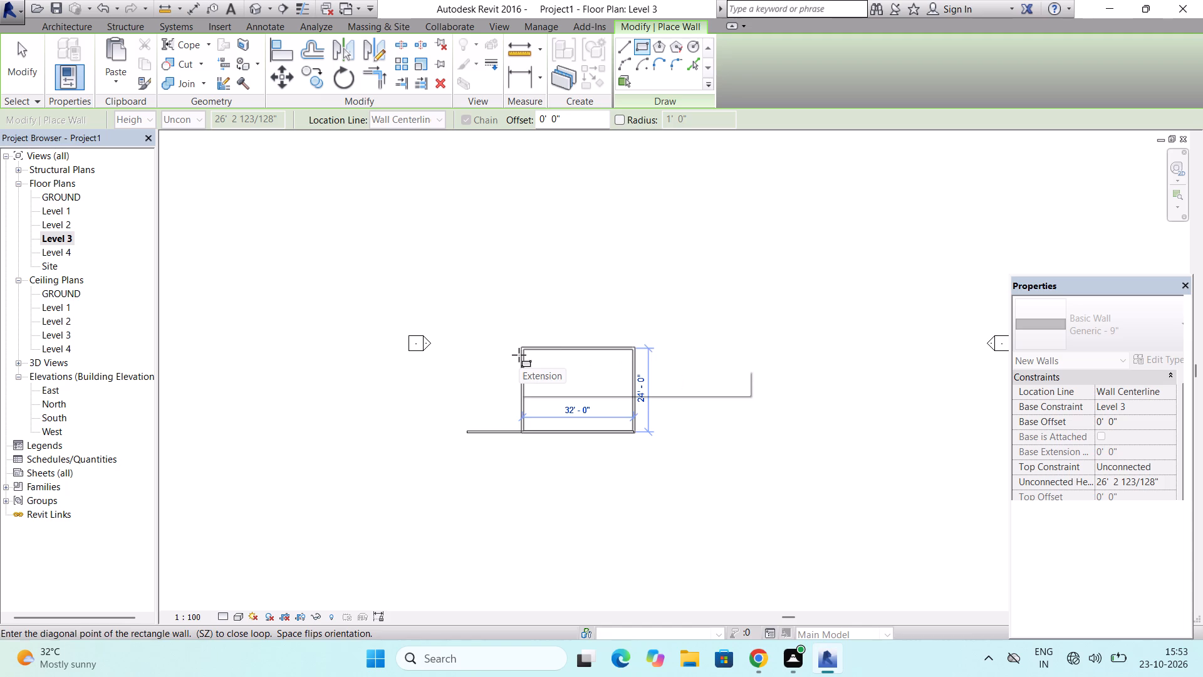
scroll(511, 359, "up", 5)
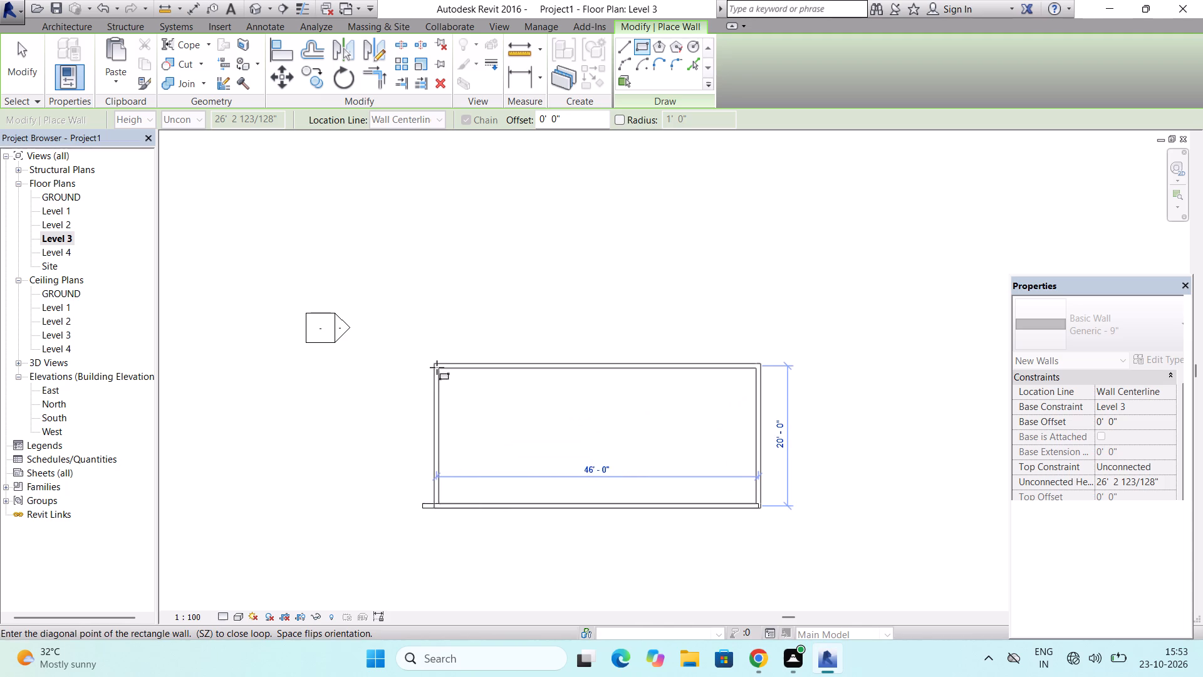
scroll(427, 367, "up", 3)
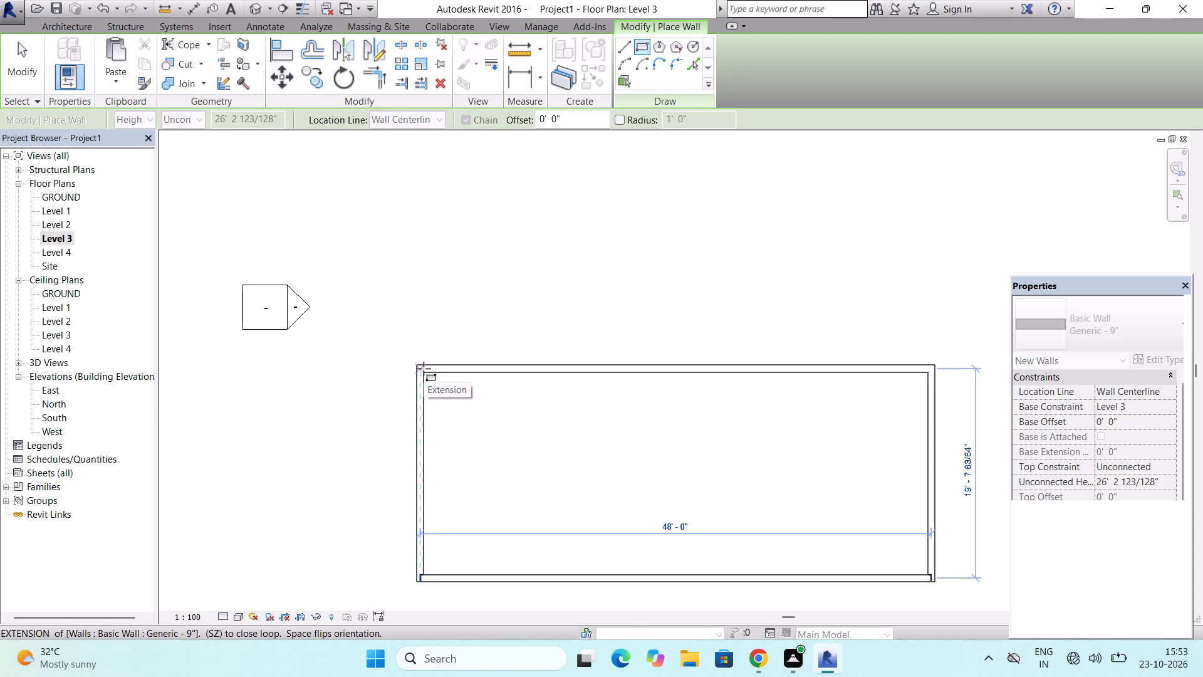
scroll(428, 369, "up", 1)
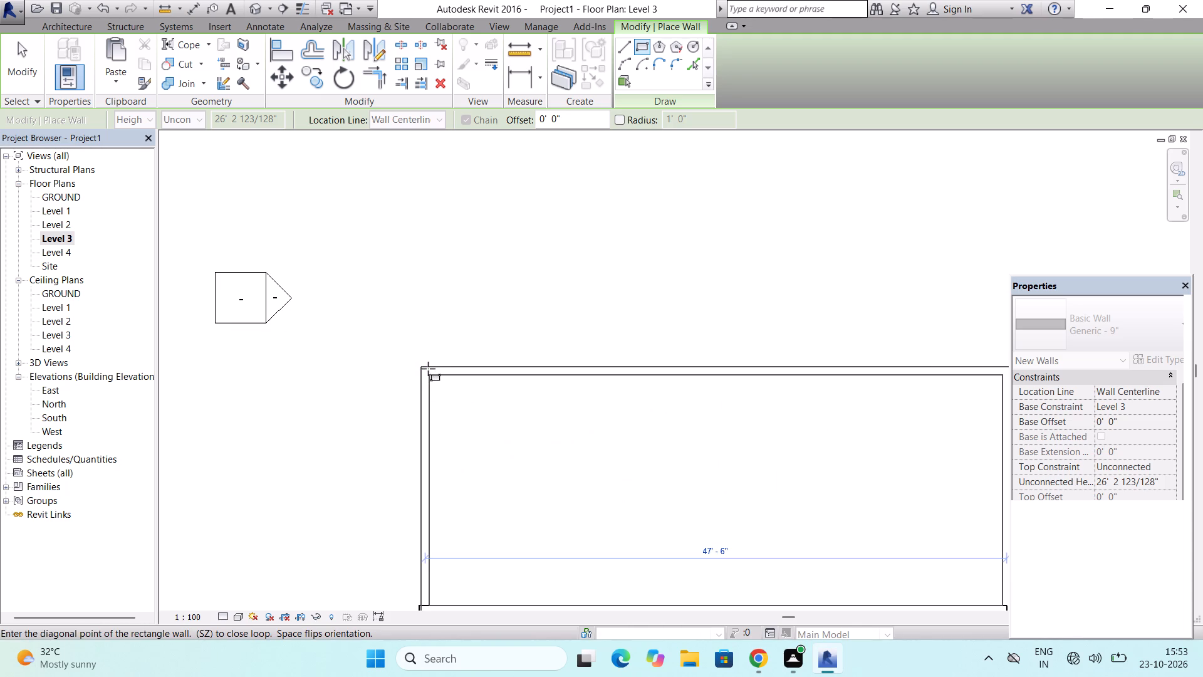
scroll(428, 369, "down", 2)
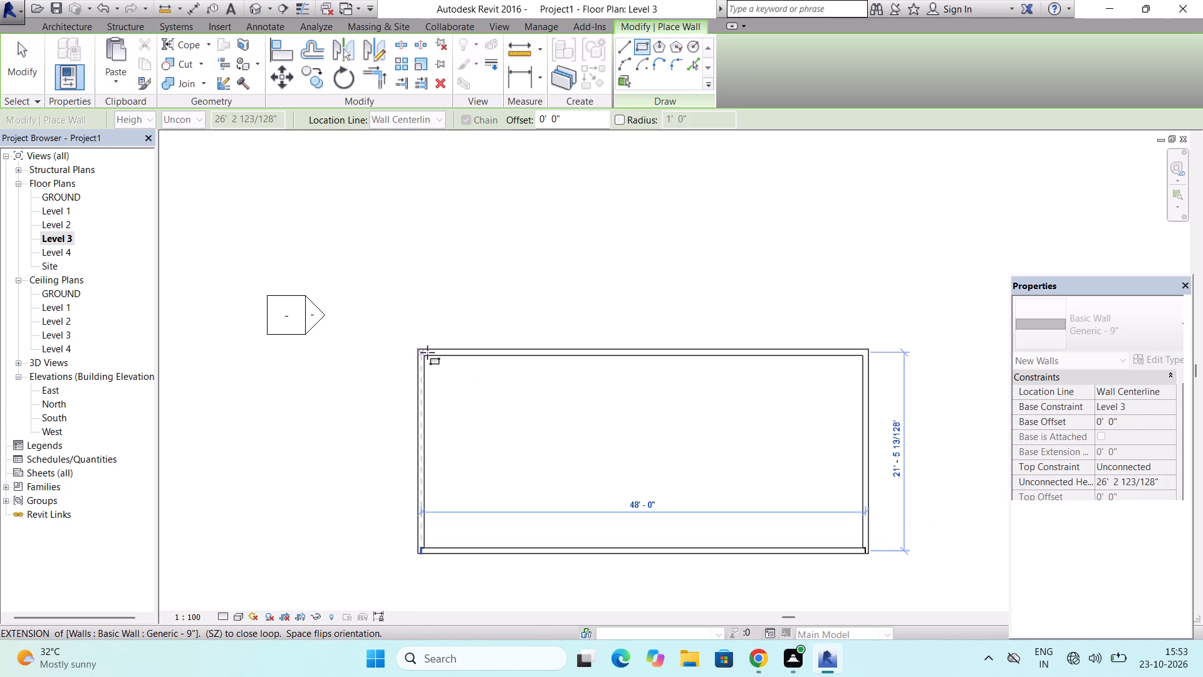
left_click(427, 352)
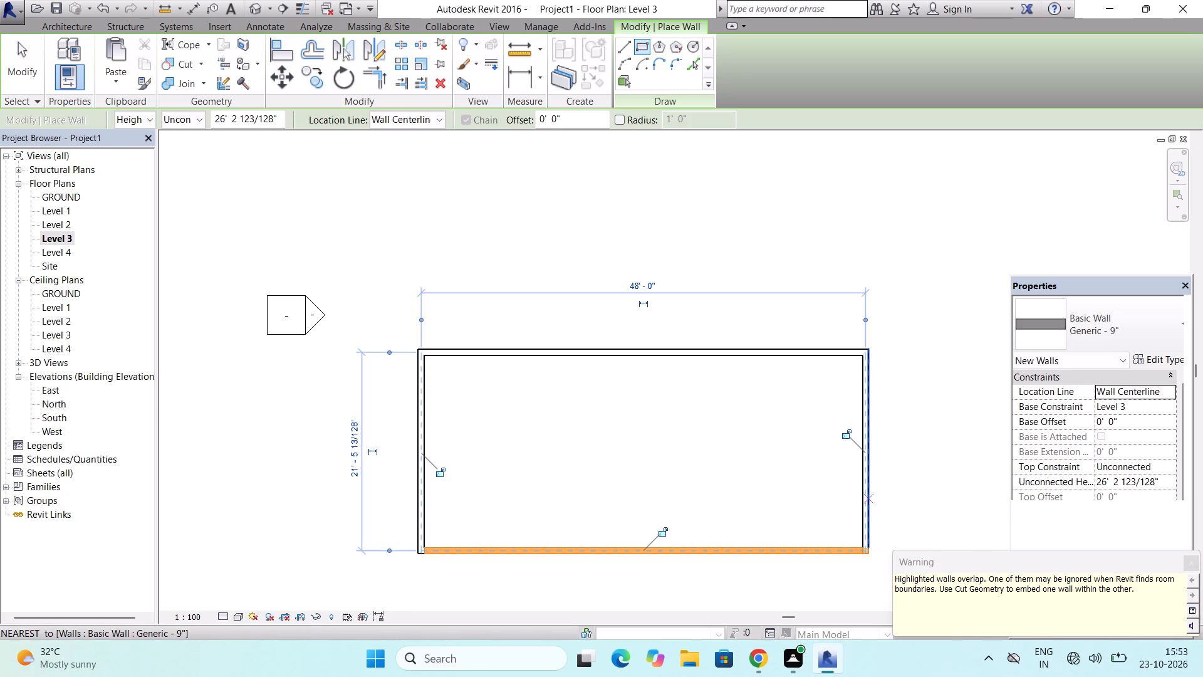
left_click(1184, 557)
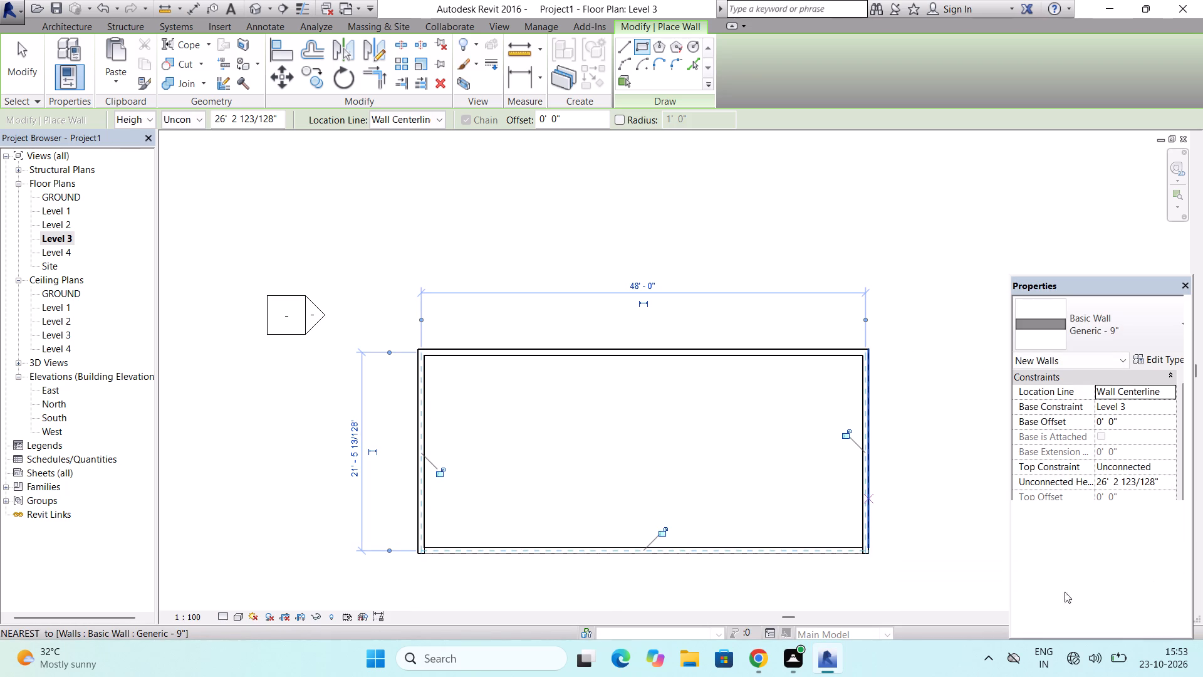
scroll(405, 582, "up", 3)
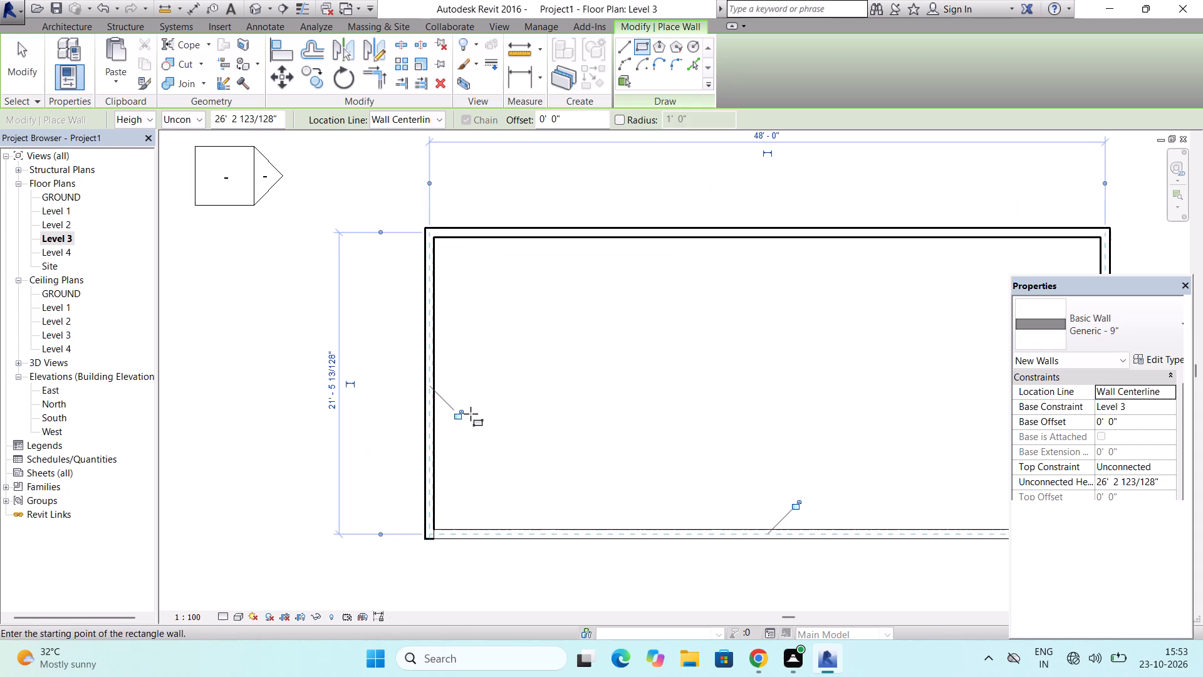
scroll(429, 539, "up", 10)
key("Escape")
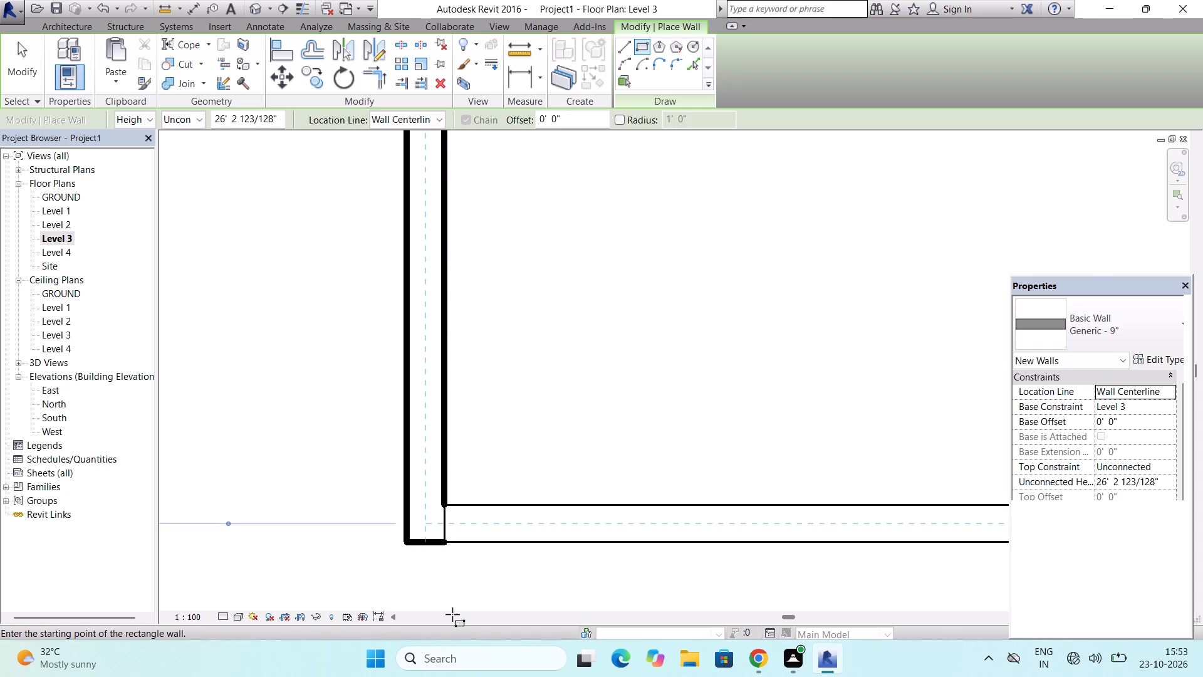
key("Escape")
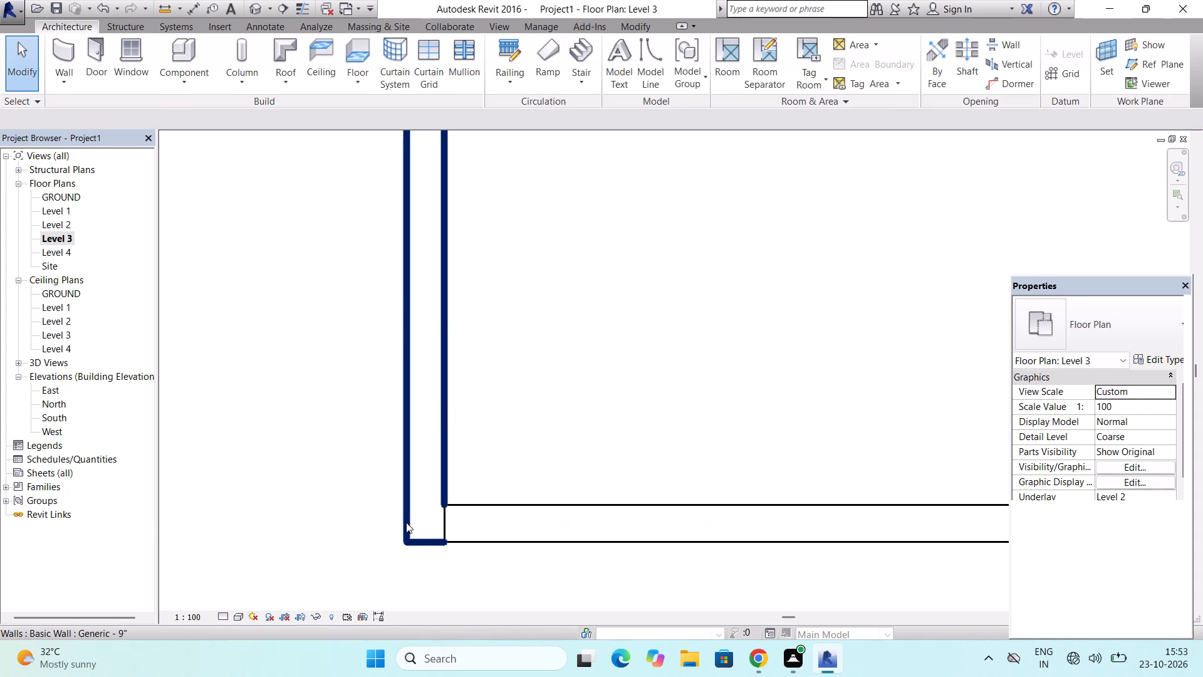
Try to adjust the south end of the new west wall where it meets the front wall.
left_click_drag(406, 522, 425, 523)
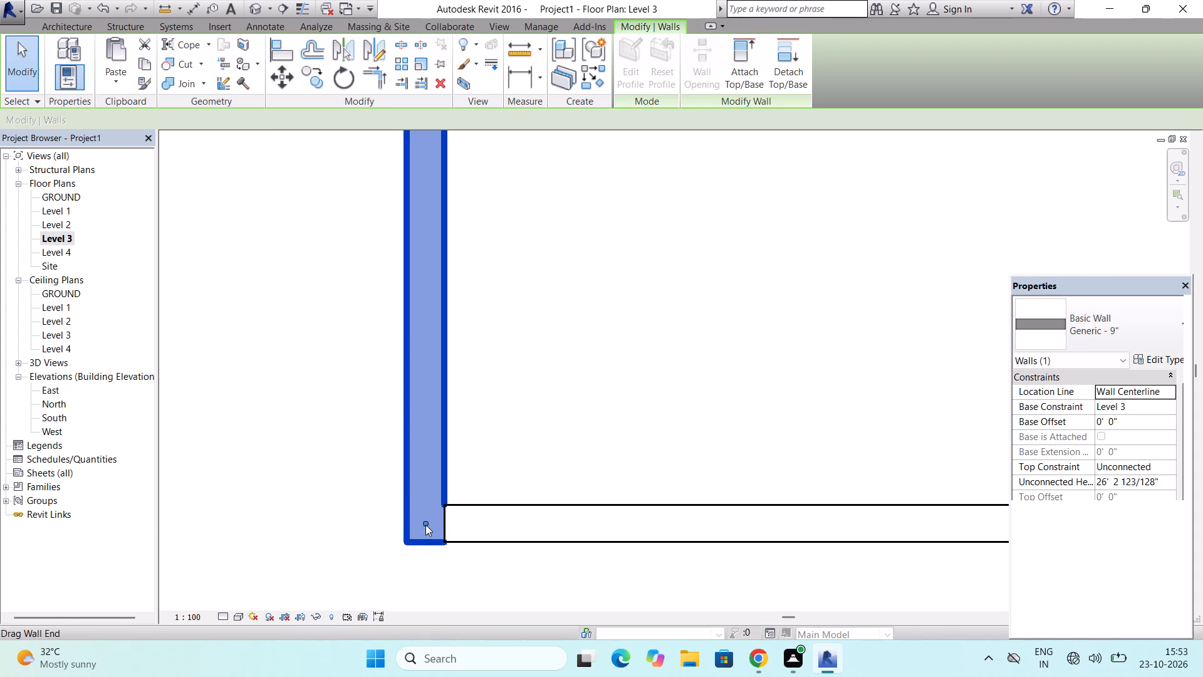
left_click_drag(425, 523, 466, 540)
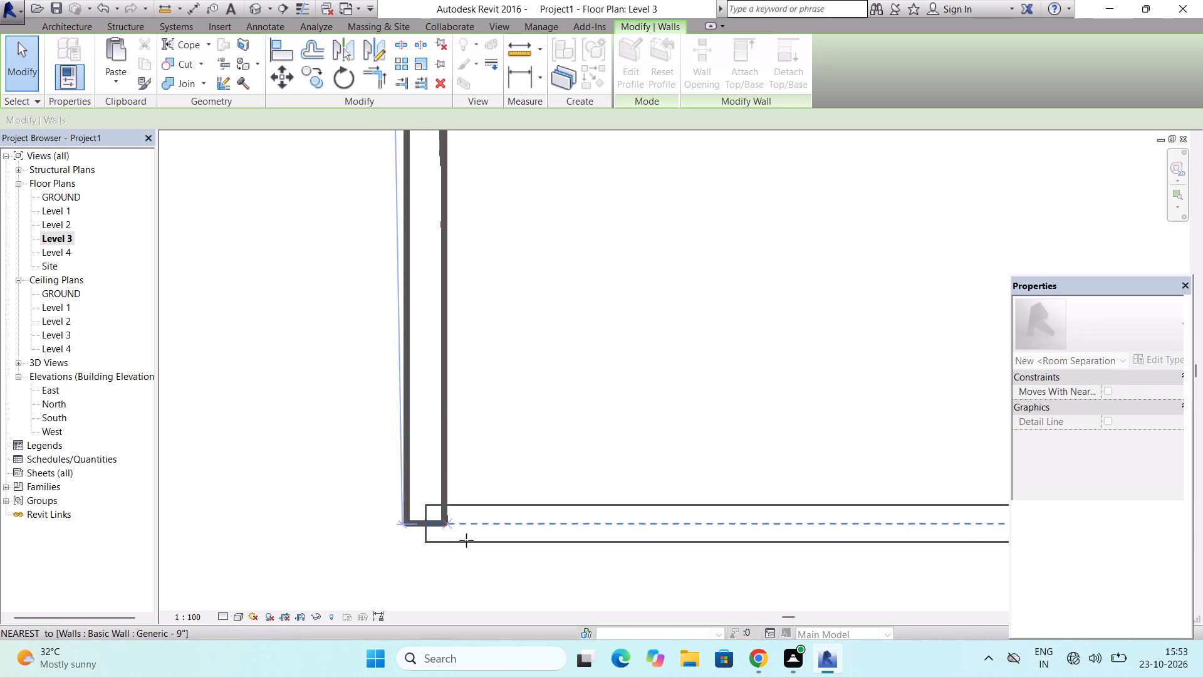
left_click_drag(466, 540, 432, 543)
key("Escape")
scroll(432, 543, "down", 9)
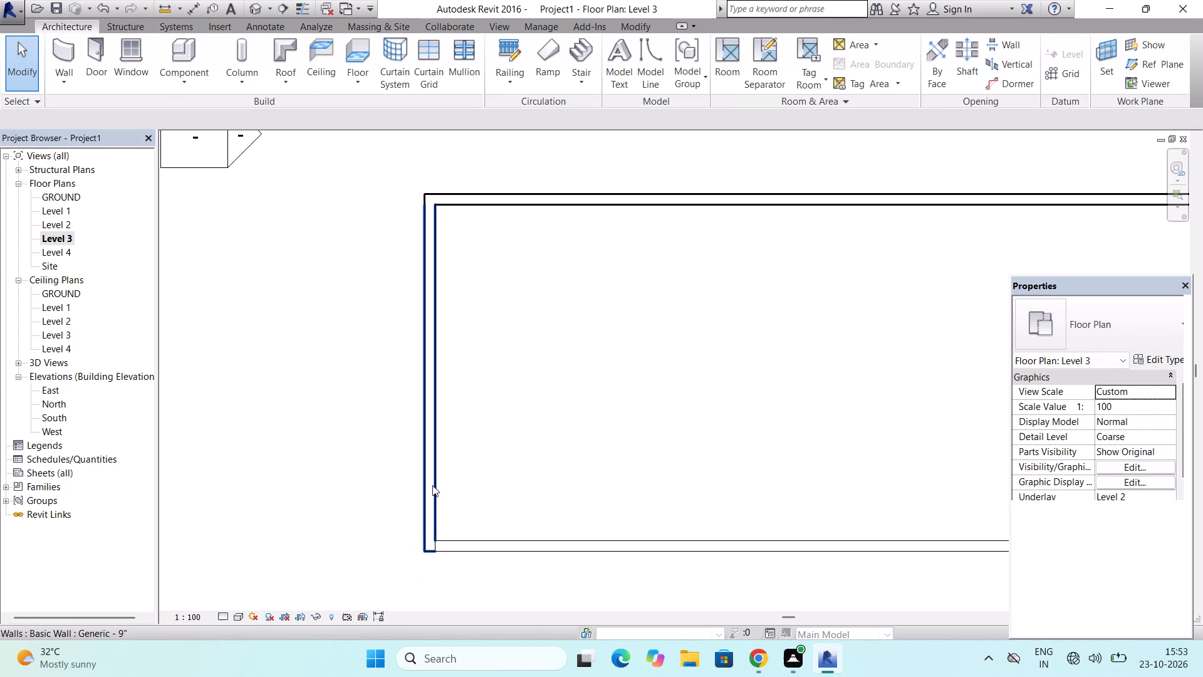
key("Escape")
Move the new west Level 3 wall east so the rectangle is 47'-0" wide.
left_click_drag(432, 485, 469, 490)
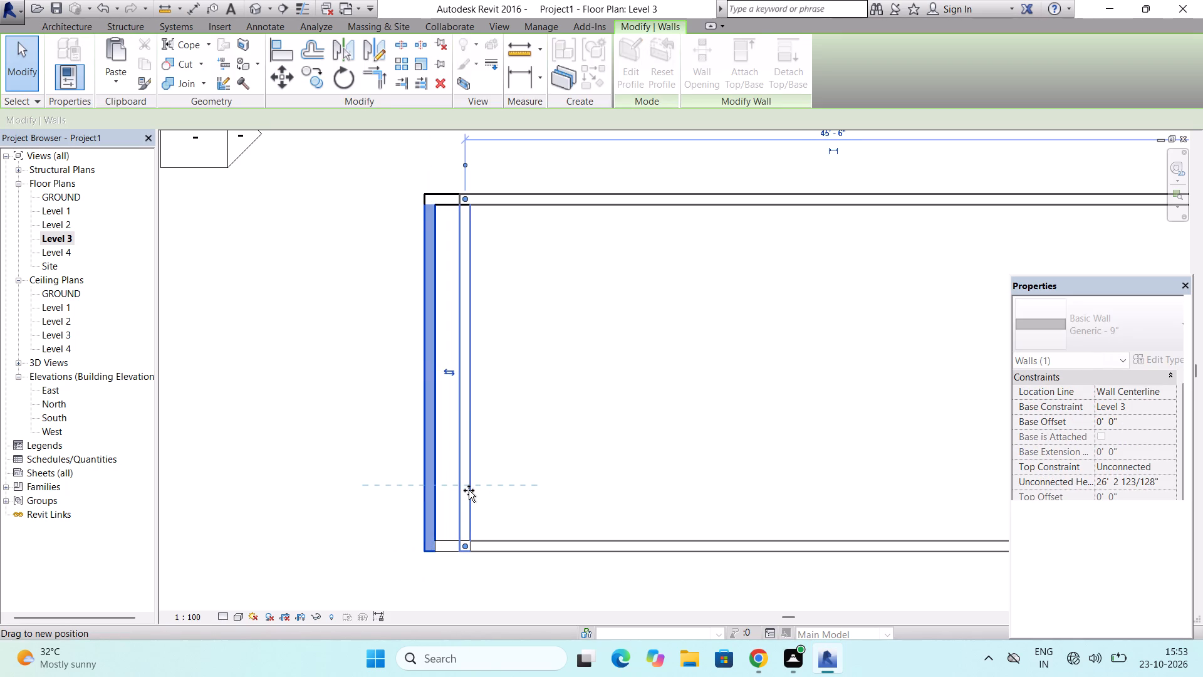
left_click_drag(469, 490, 442, 494)
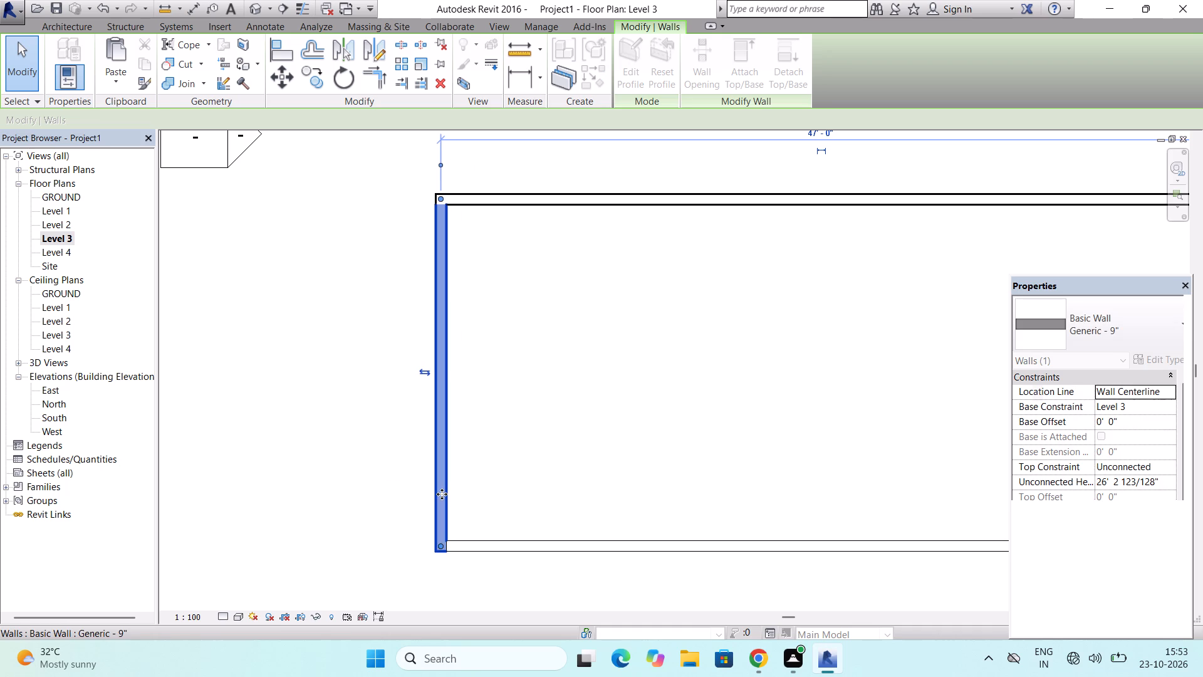
key("Escape")
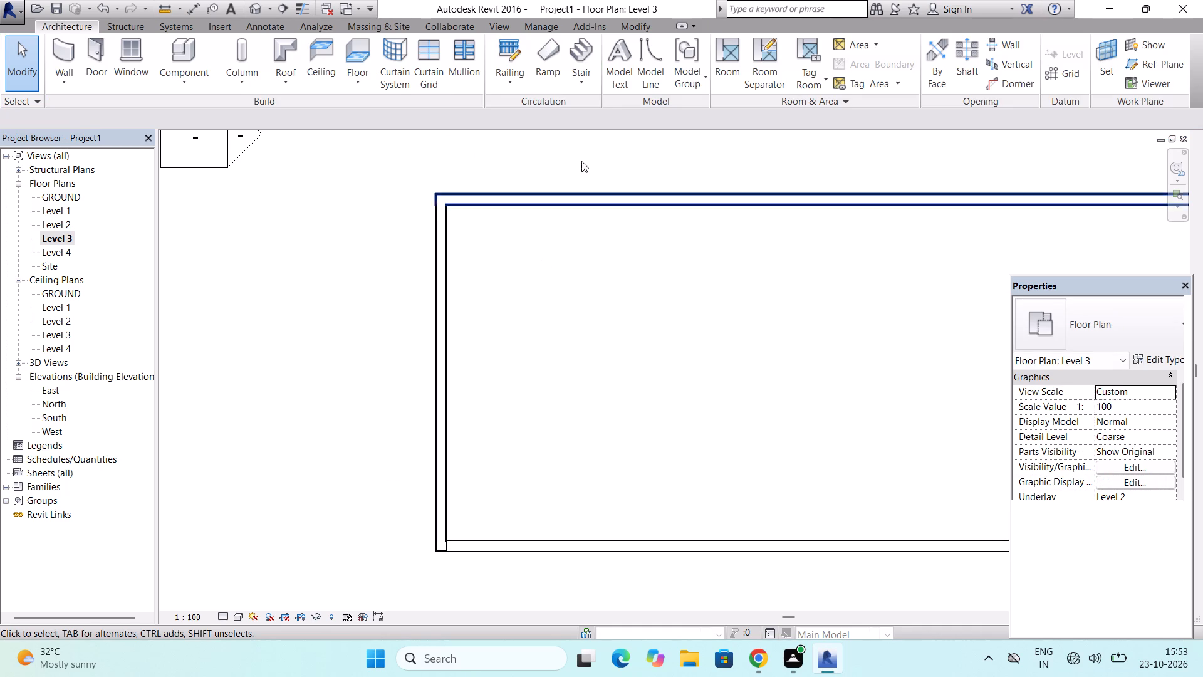
In the 3D view, delete the old lowered front Level 3 wall beneath the new wall rectangle.
double_click(261, 6)
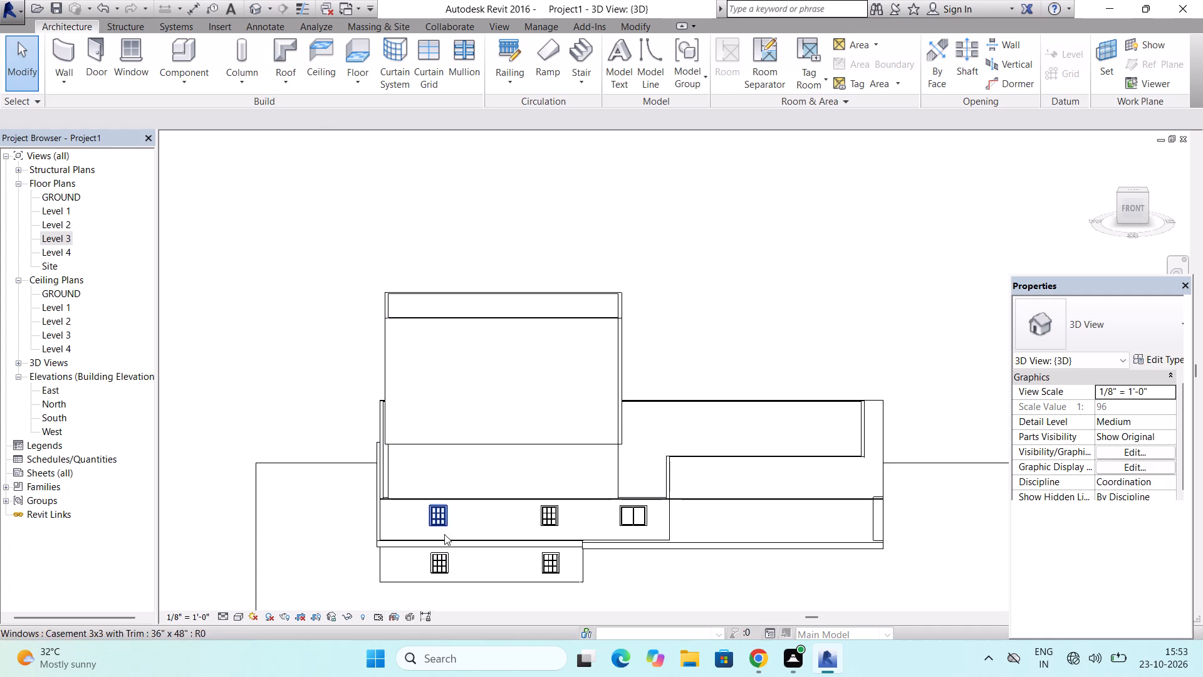
scroll(444, 535, "up", 5)
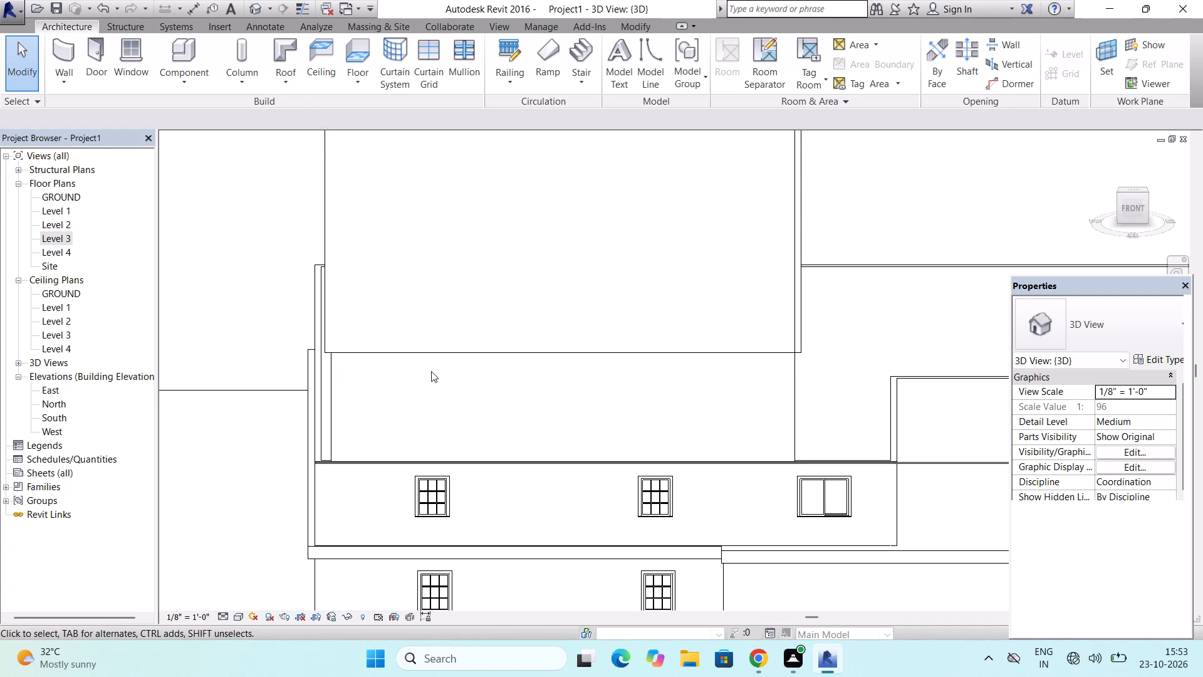
left_click(330, 415)
key("Delete")
Delete the Level 1 compound ceiling (600 x 1200mm grid) beneath the new Level 3 walls.
left_click(330, 415)
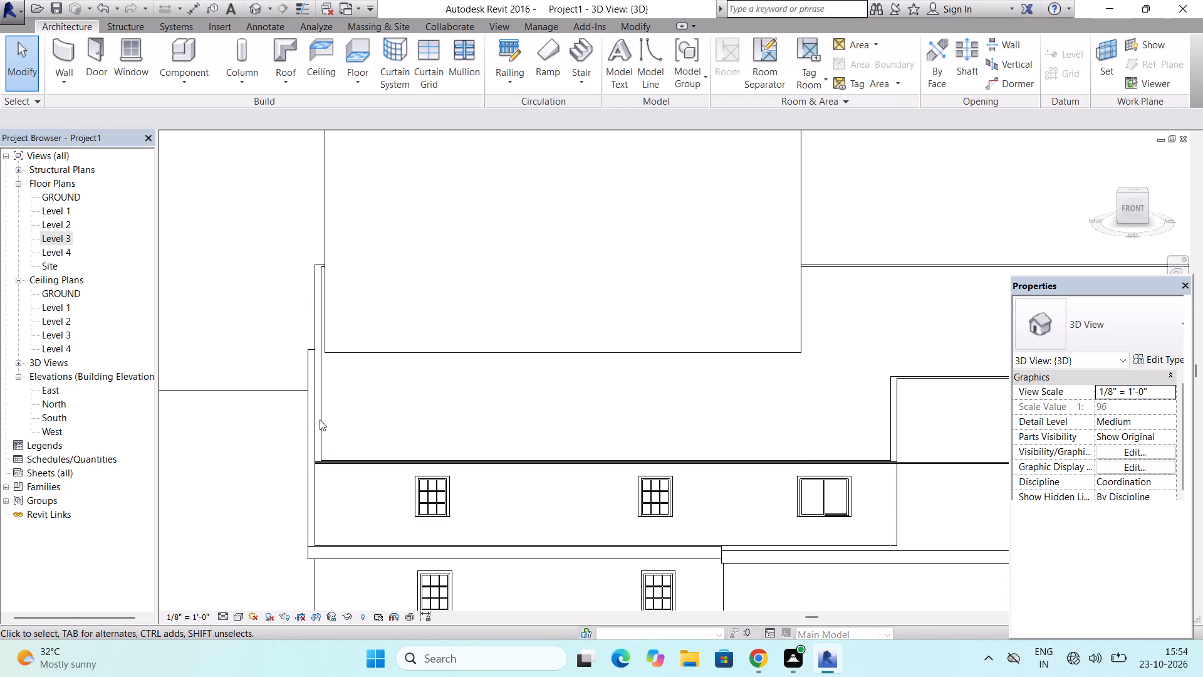
left_click(320, 419)
key("Delete")
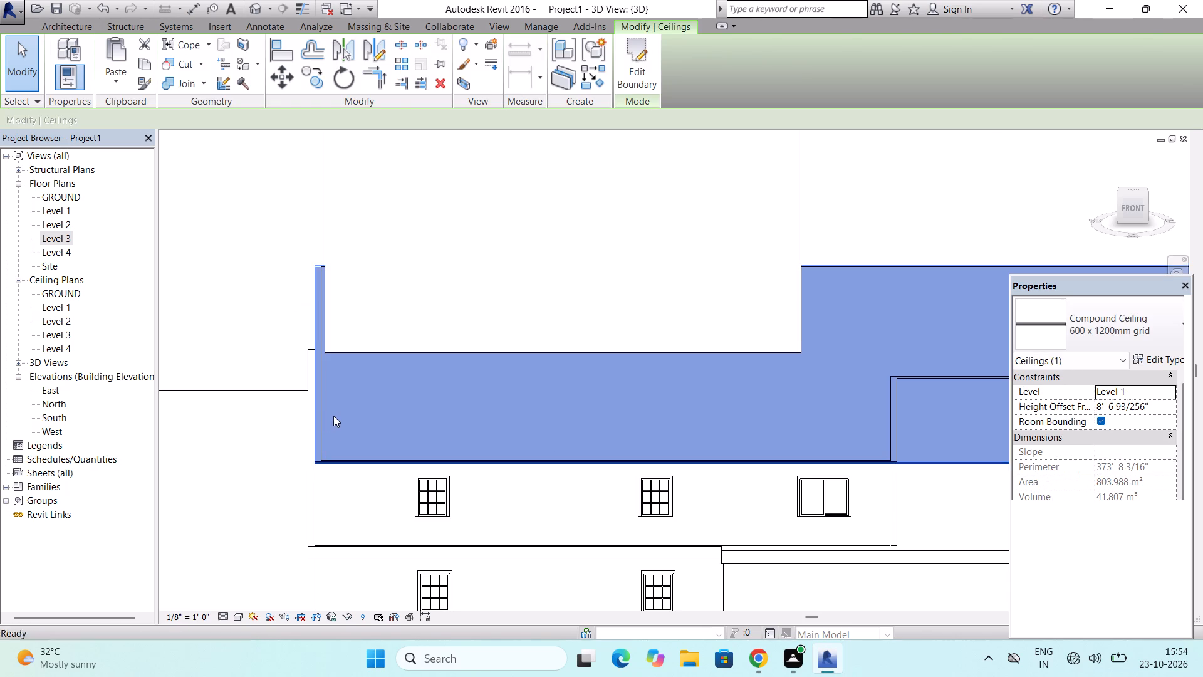
scroll(330, 417, "down", 5)
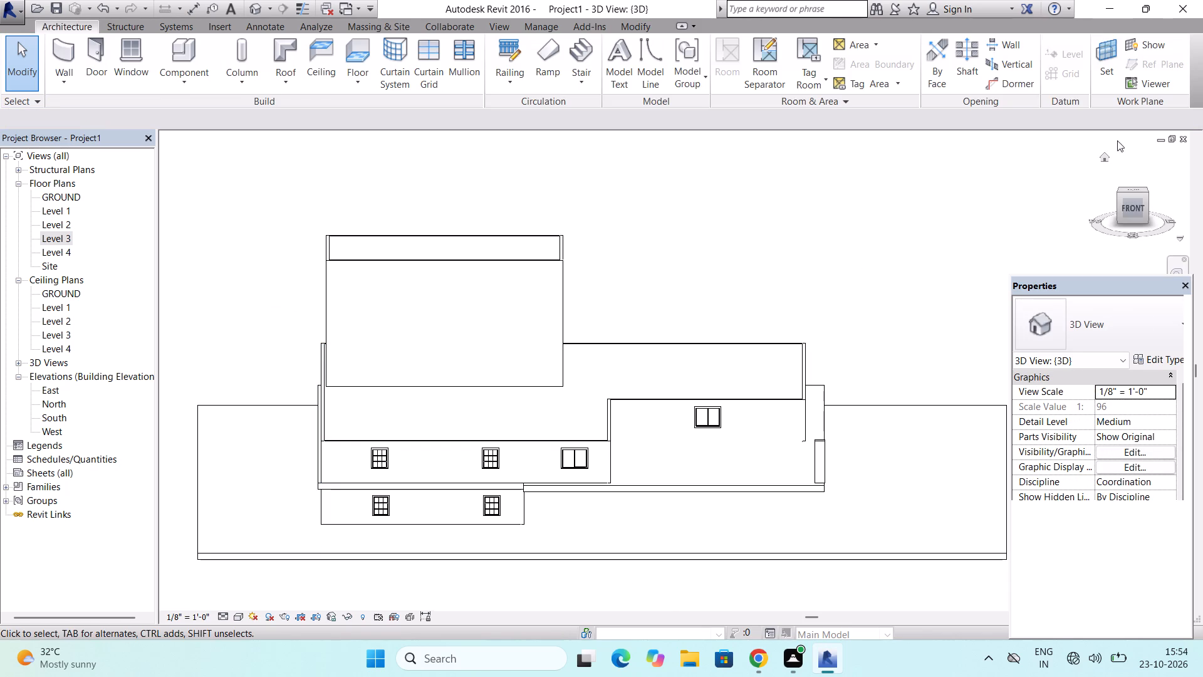
Copy the Generic 5" Level 1 floor and paste it aligned to Level 1.
left_click_drag(1137, 196, 1137, 177)
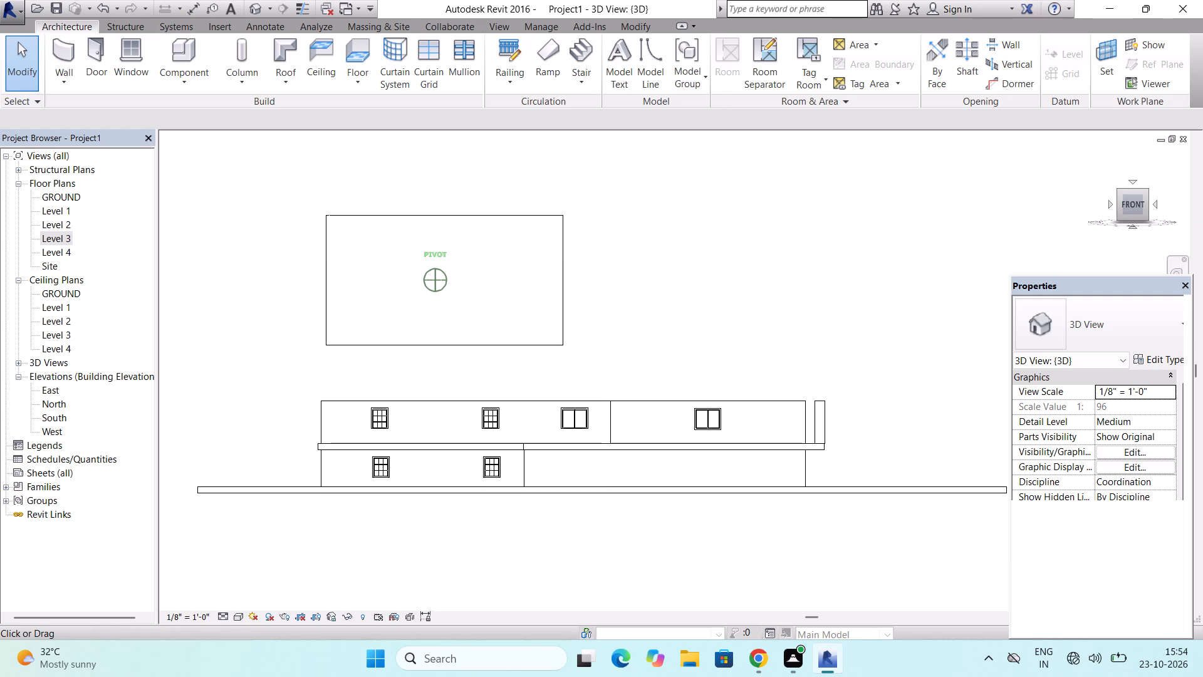
left_click_drag(1137, 177, 1138, 181)
scroll(358, 381, "up", 5)
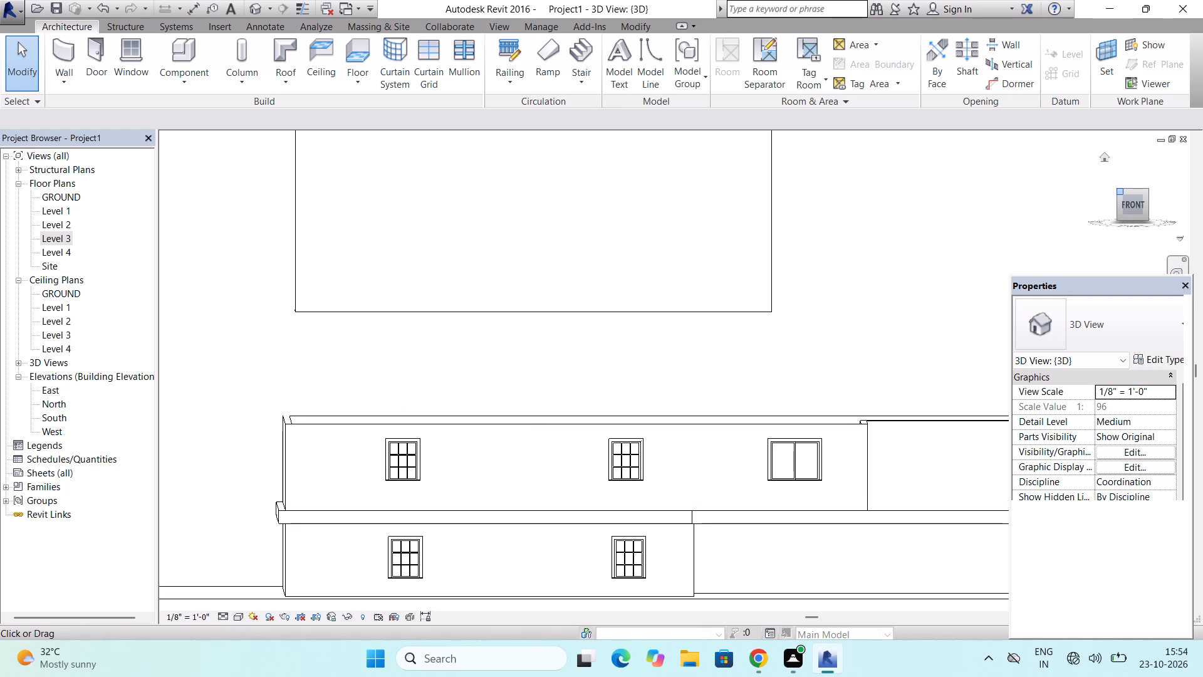
left_click_drag(1119, 189, 1107, 226)
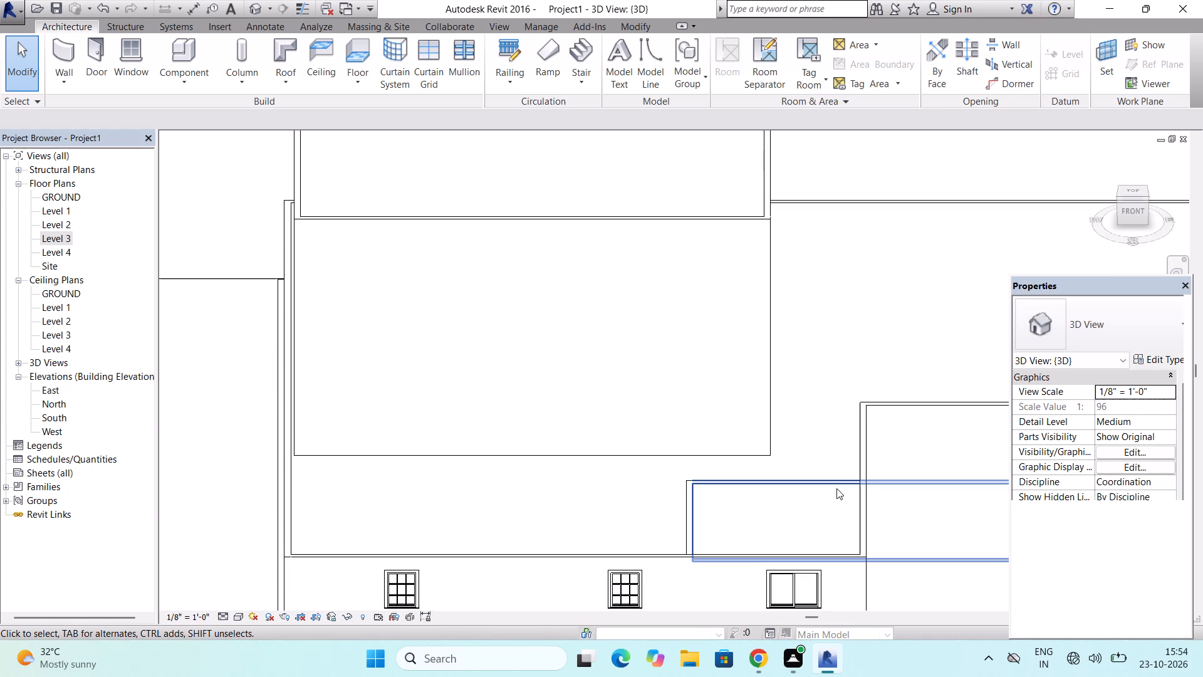
left_click(630, 538)
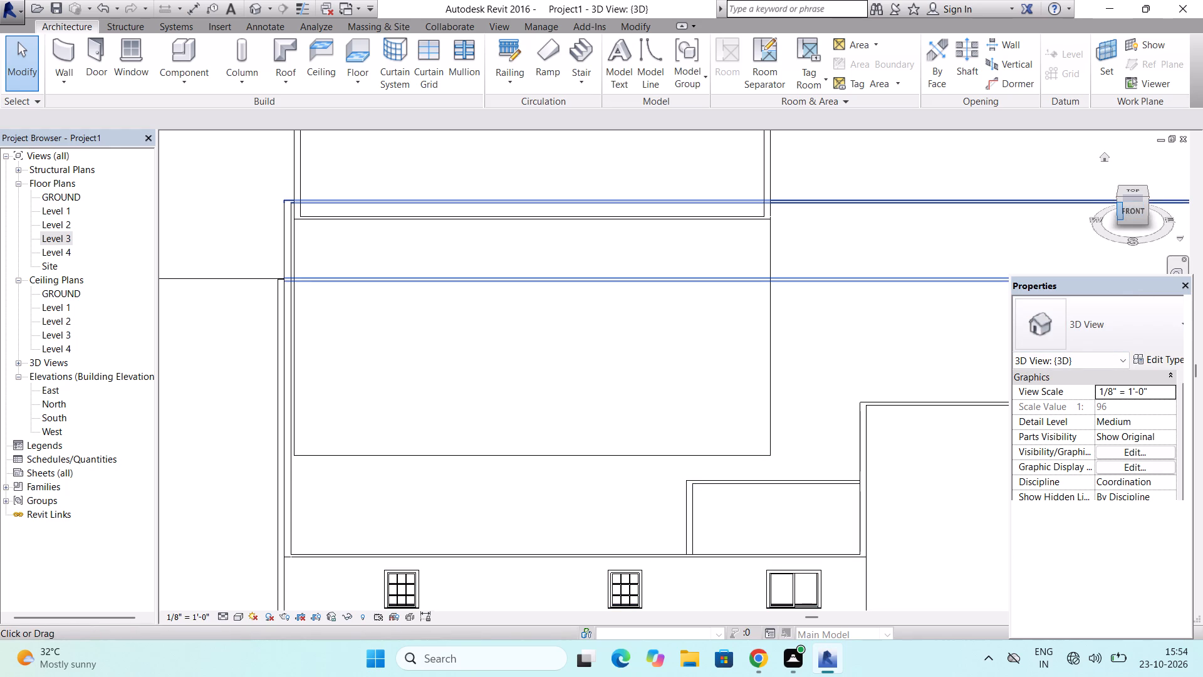
left_click_drag(1122, 199, 1125, 149)
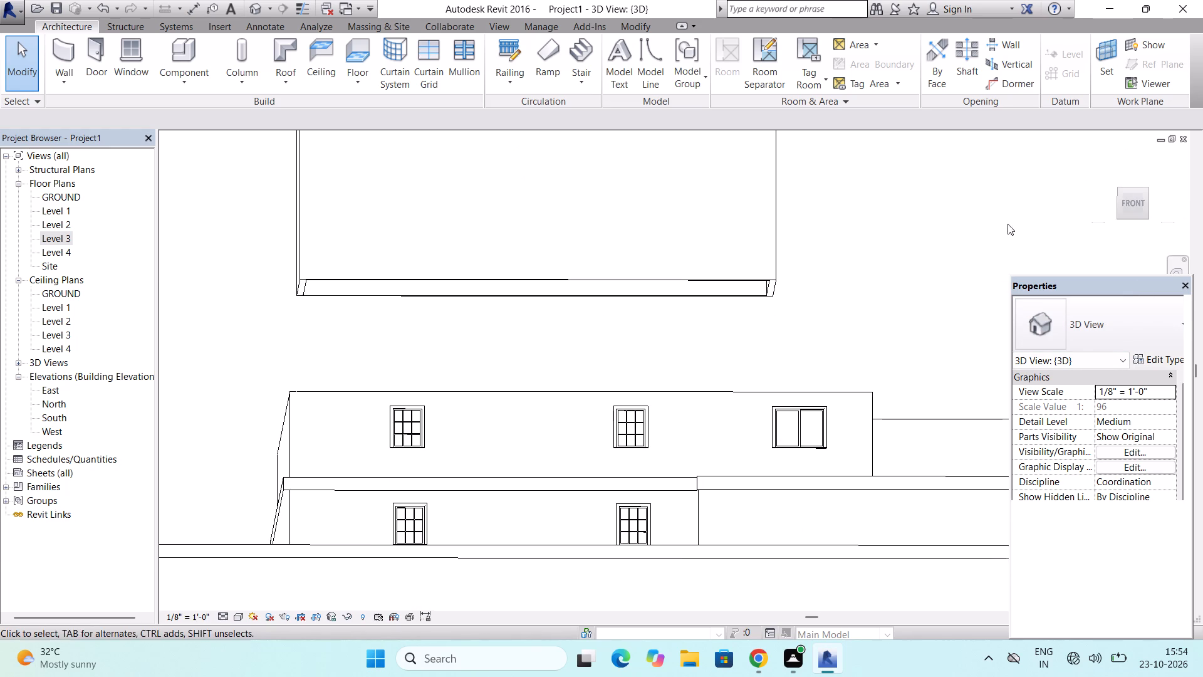
left_click(694, 485)
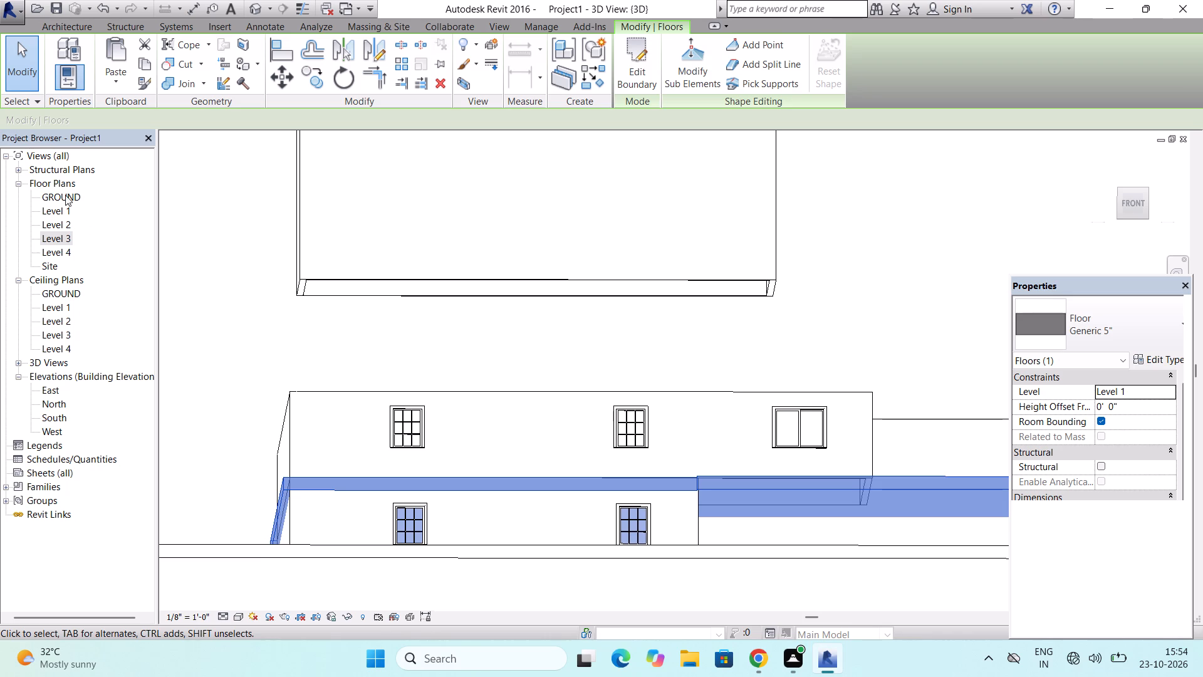
left_click(138, 60)
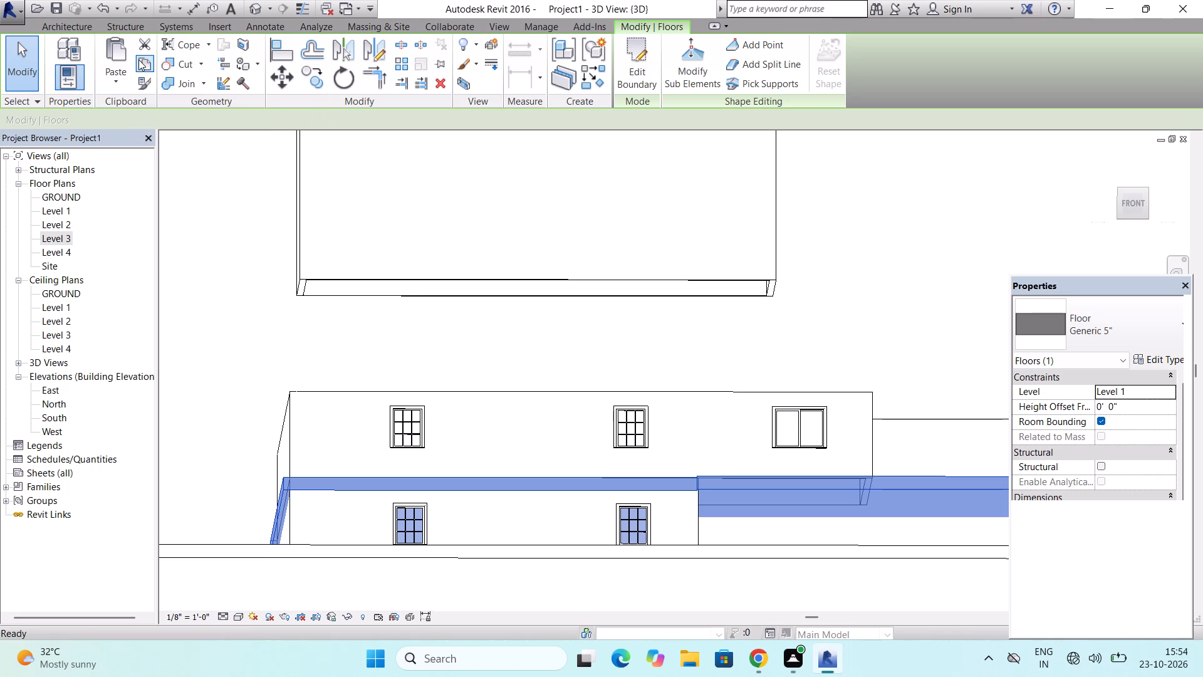
left_click(118, 68)
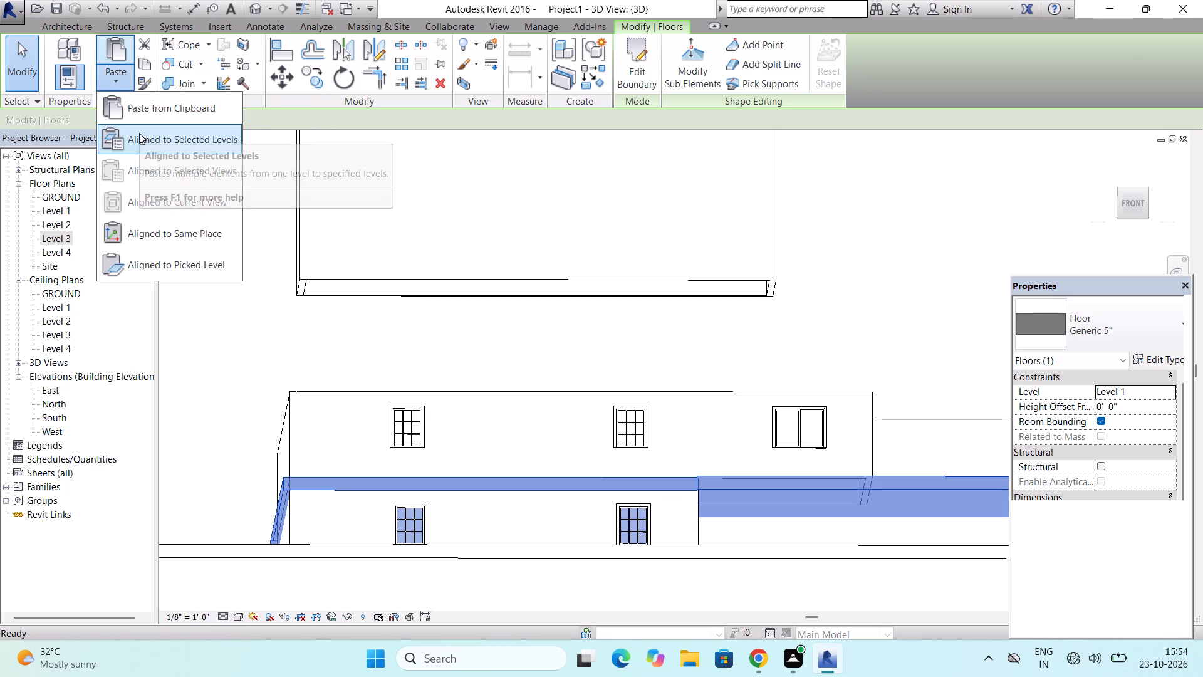
left_click(139, 133)
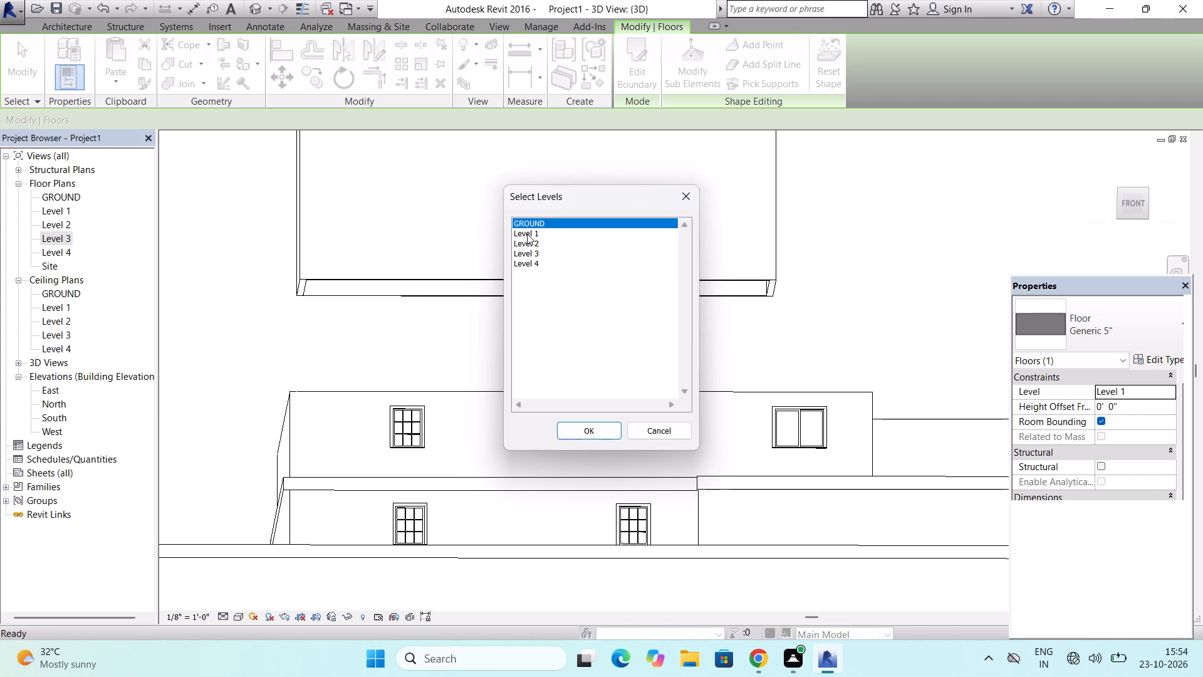
left_click(527, 234)
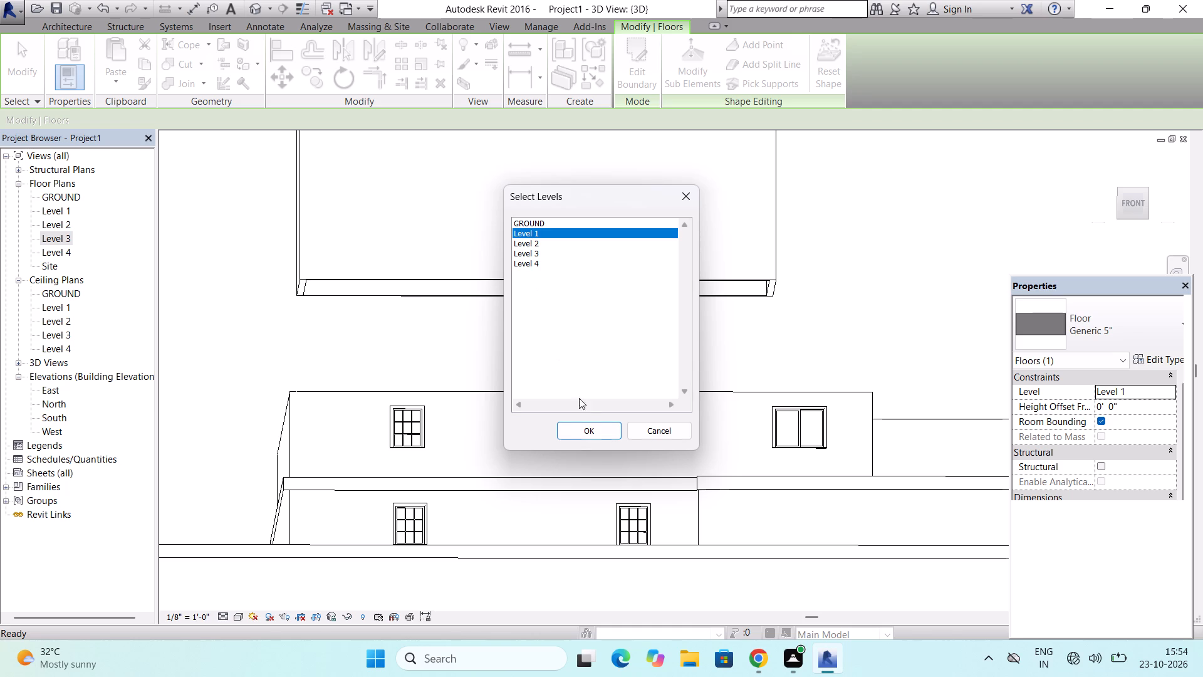
left_click(585, 429)
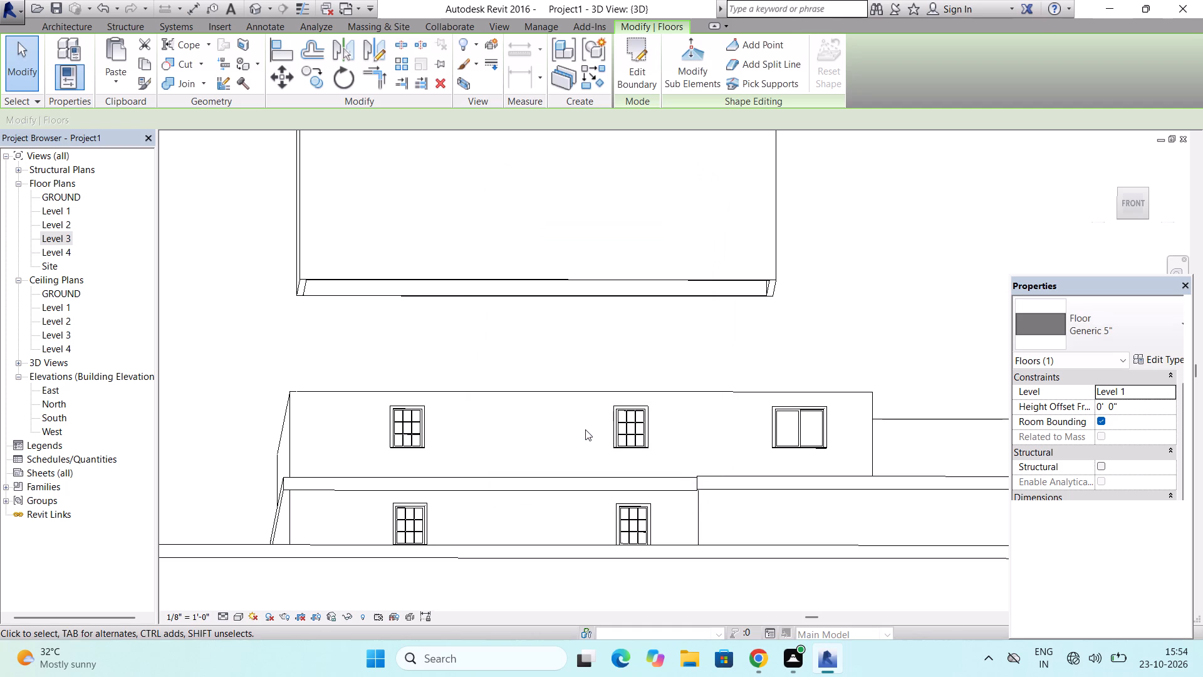
Copy the Generic 5" Level 1 floor and paste it aligned to Level 2.
scroll(585, 429, "down", 3)
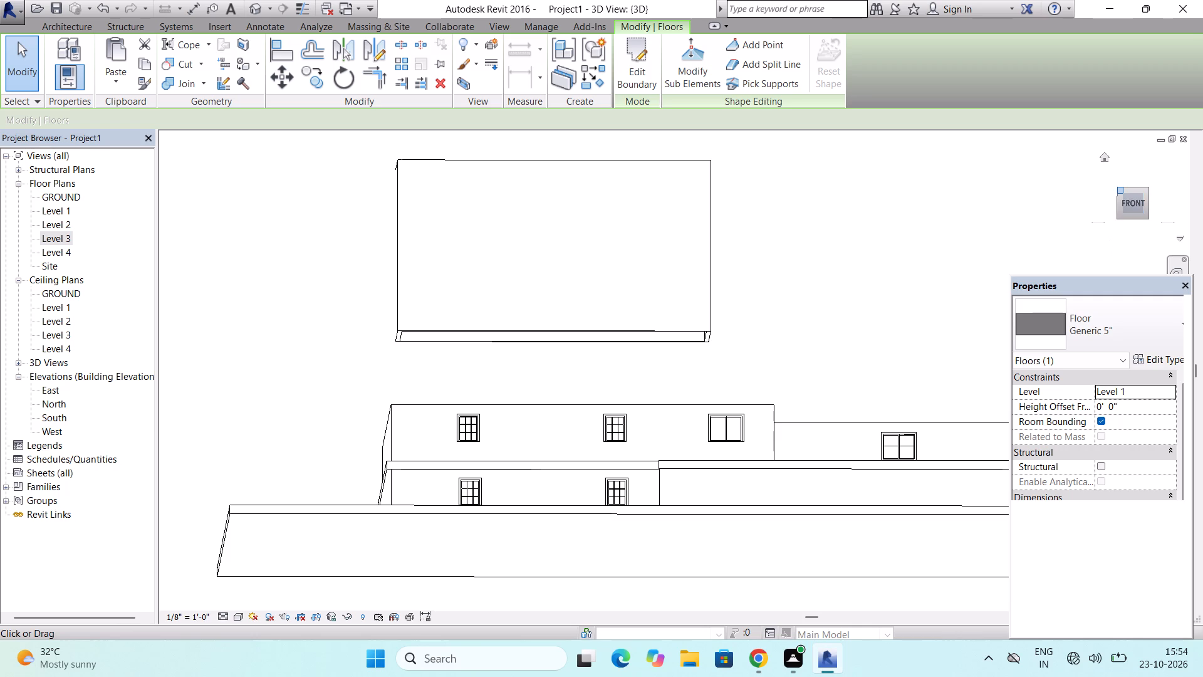
left_click_drag(1122, 193, 1105, 244)
scroll(737, 564, "up", 4)
scroll(640, 528, "up", 2)
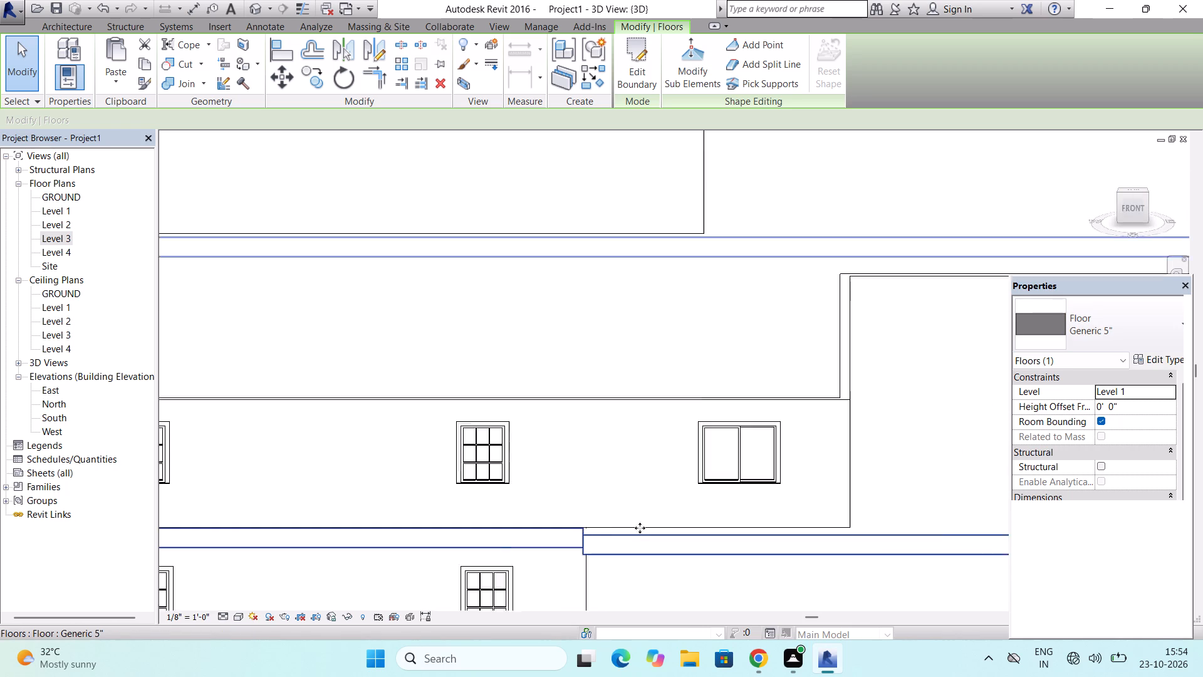
scroll(640, 528, "up", 1)
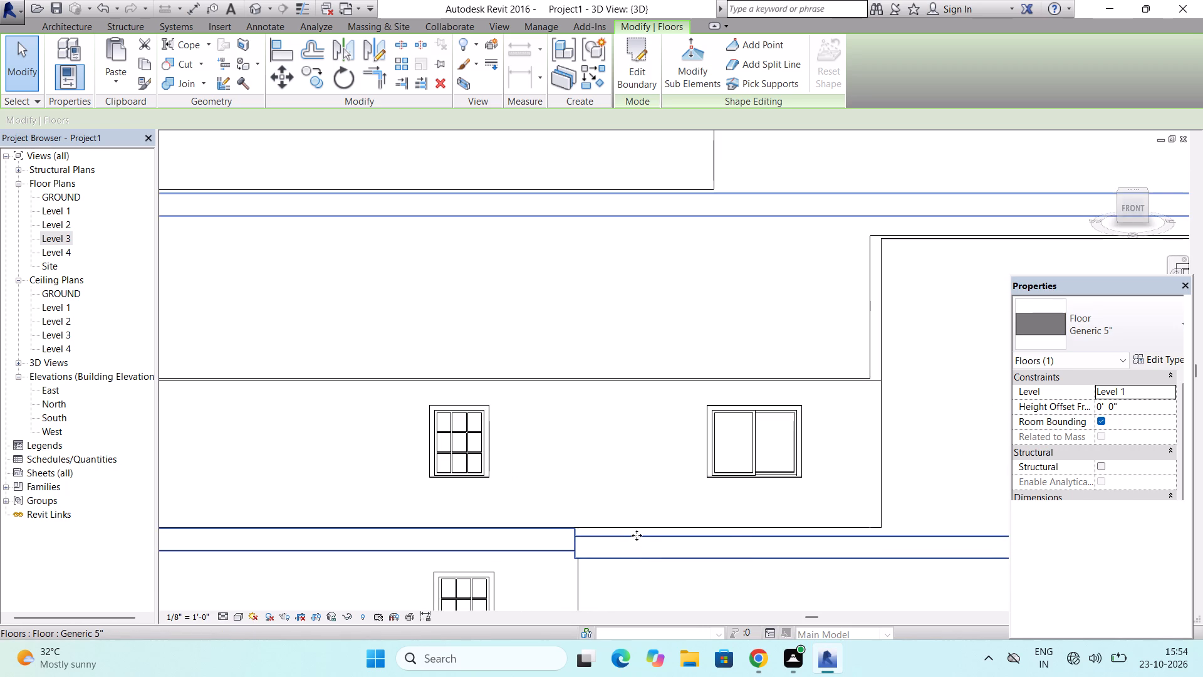
scroll(530, 532, "down", 3)
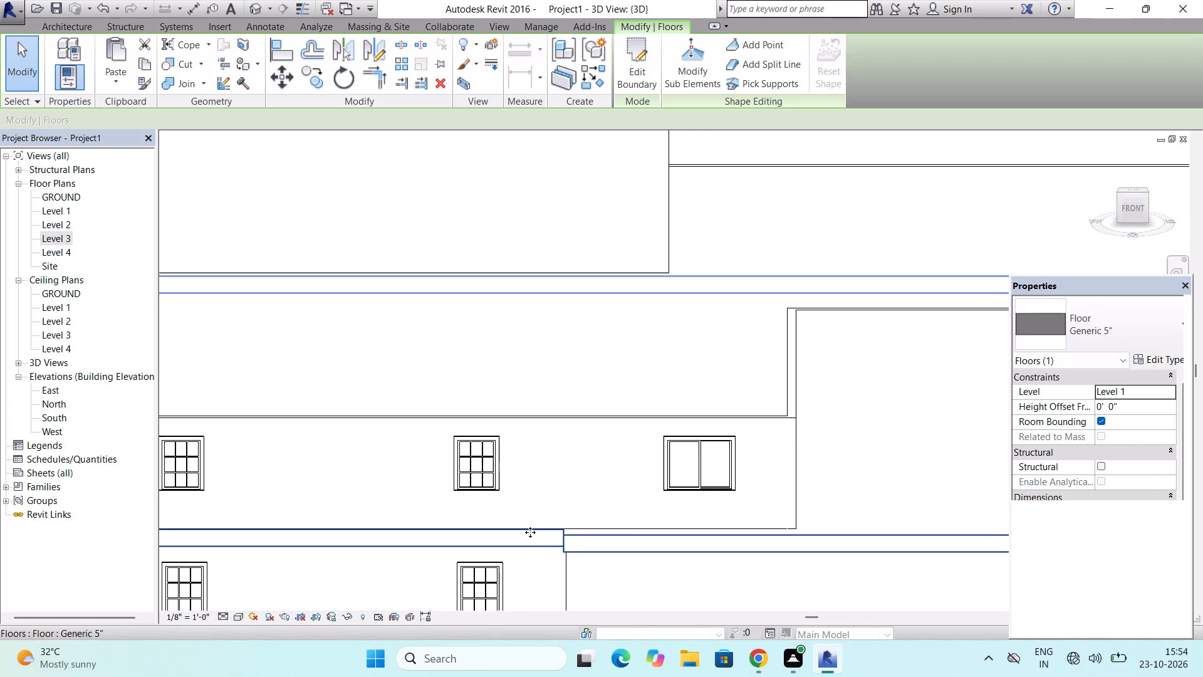
scroll(530, 532, "down", 3)
left_click(530, 532)
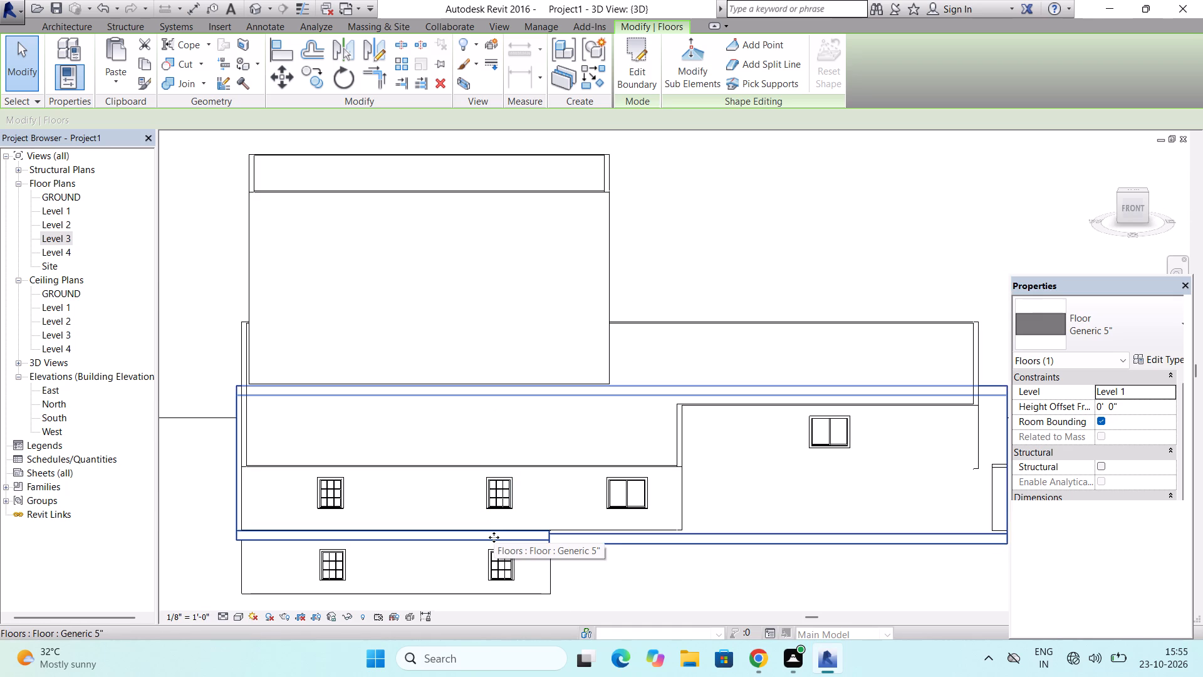
key("Escape")
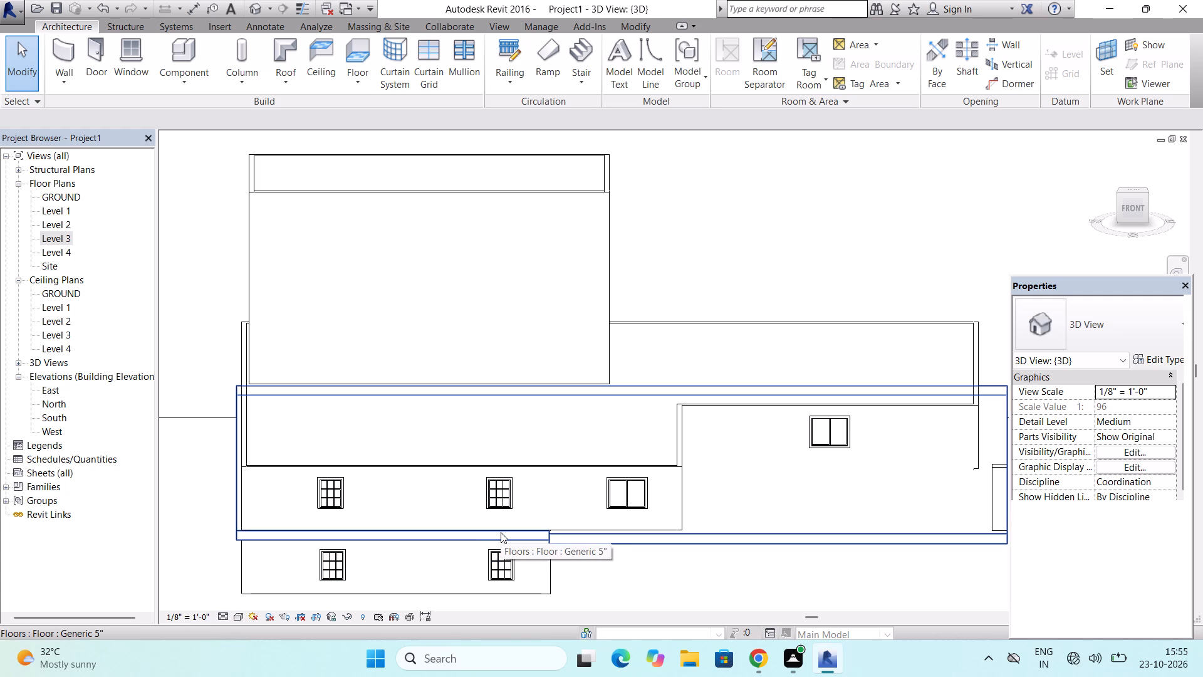
left_click(501, 532)
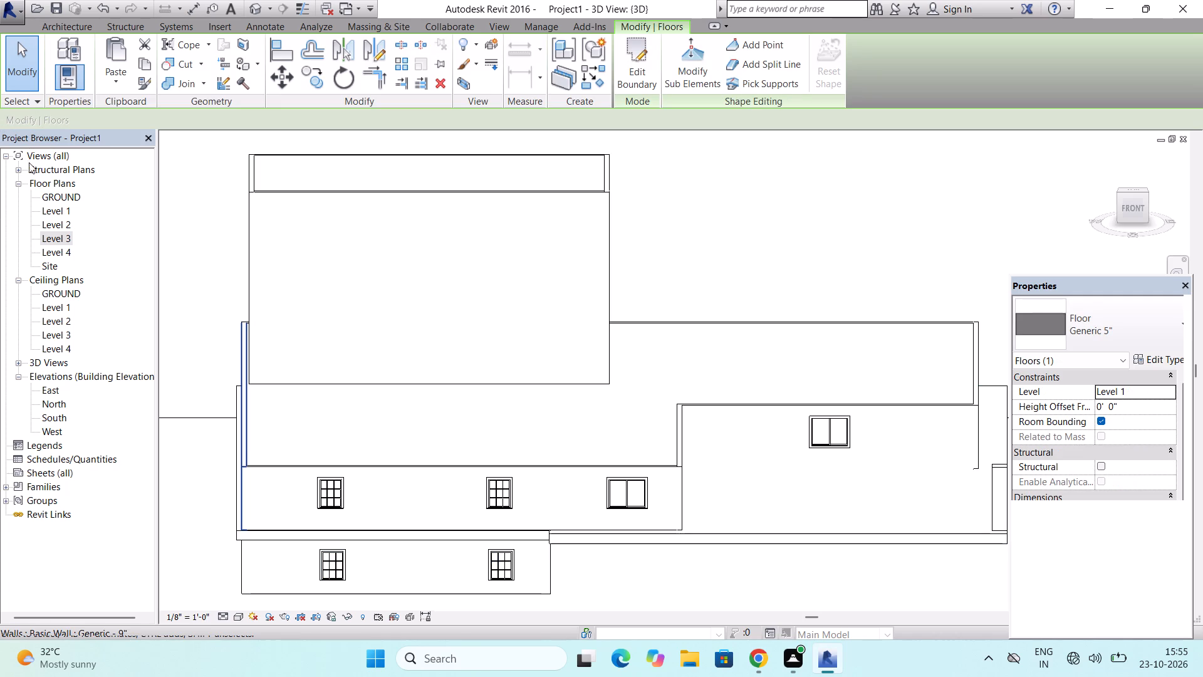
left_click(147, 63)
left_click(121, 69)
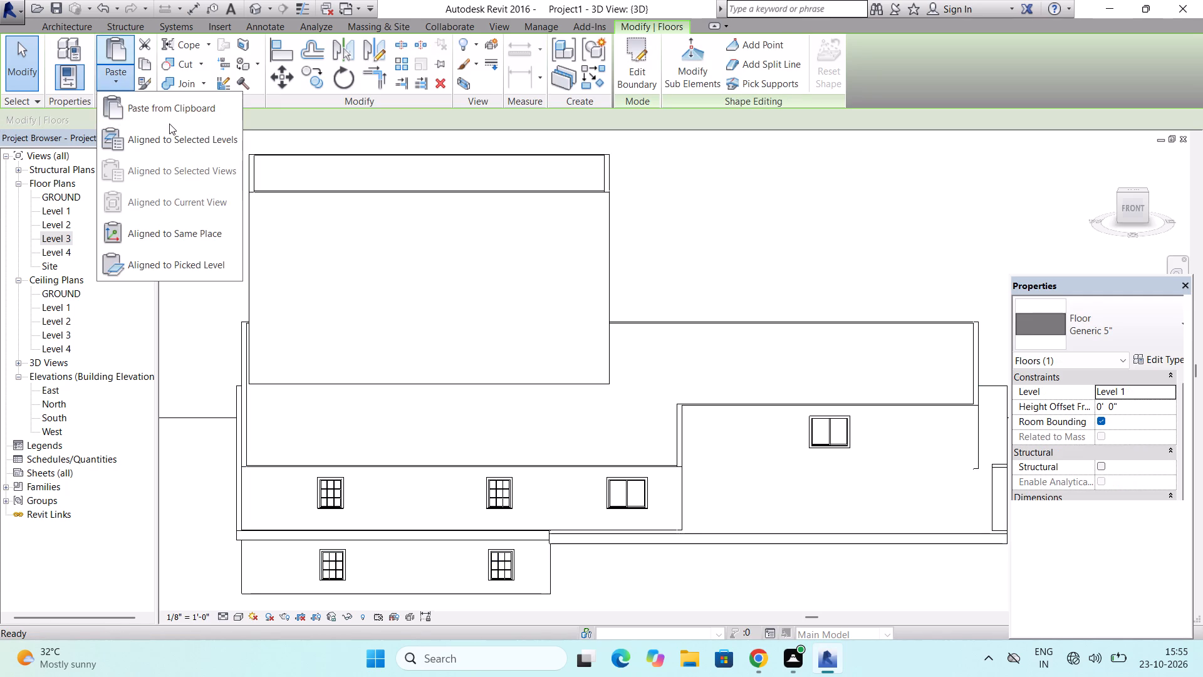
left_click(169, 130)
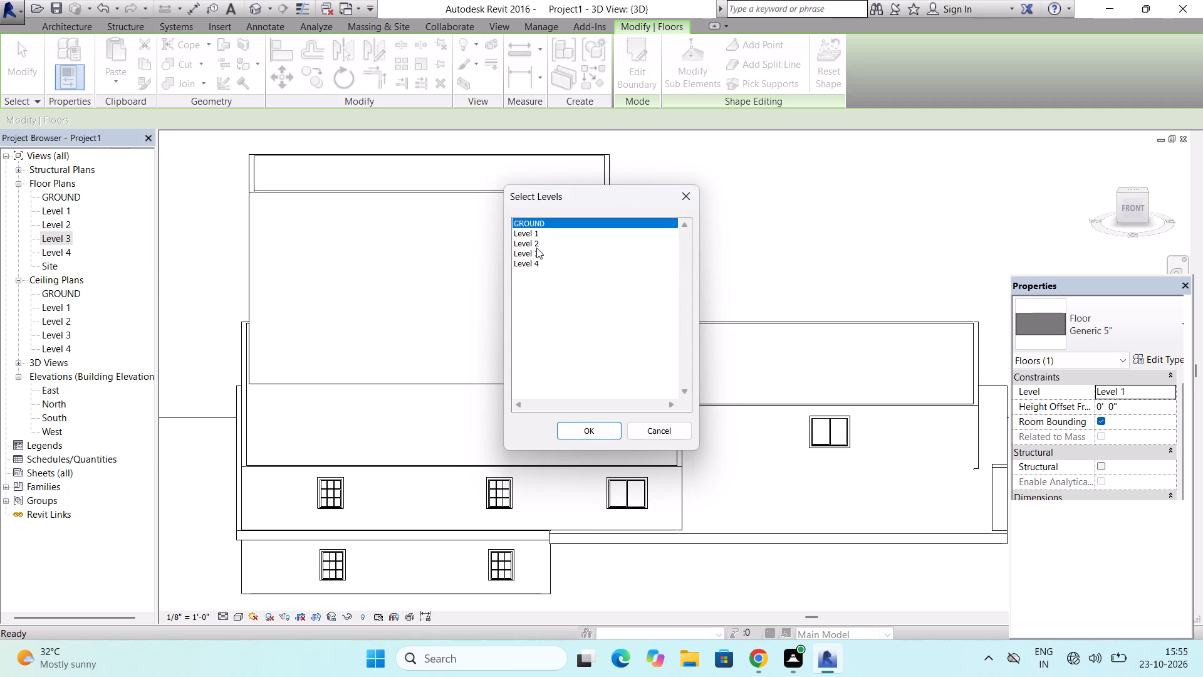
left_click(535, 246)
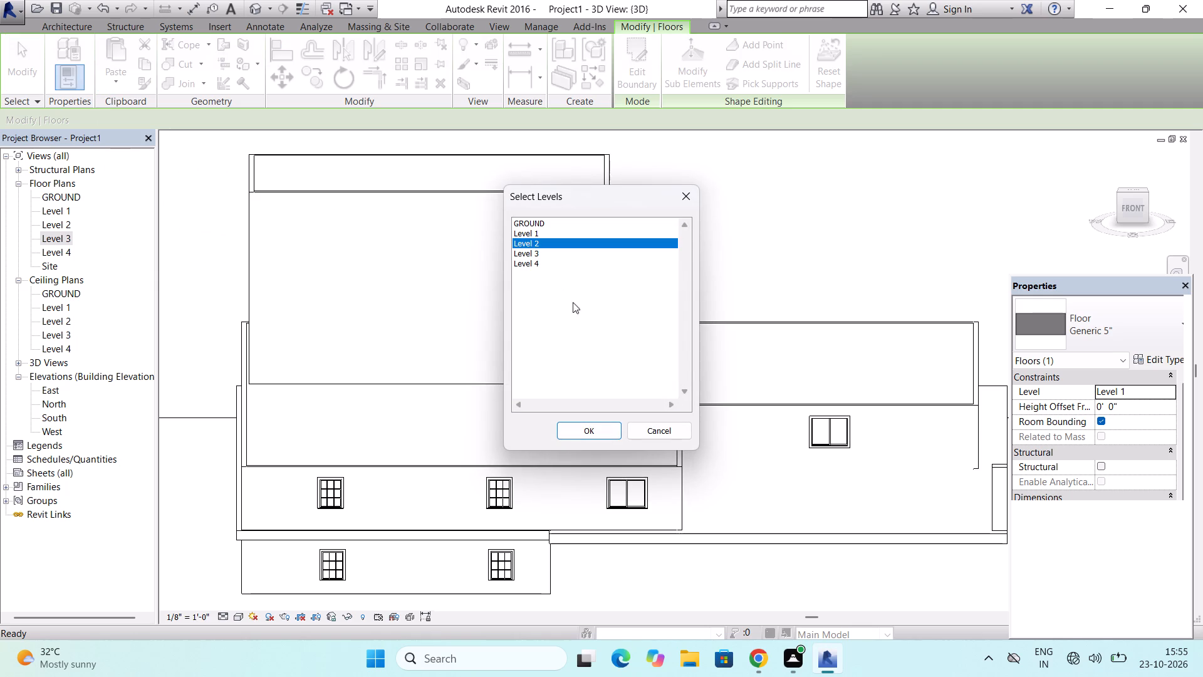
left_click(576, 422)
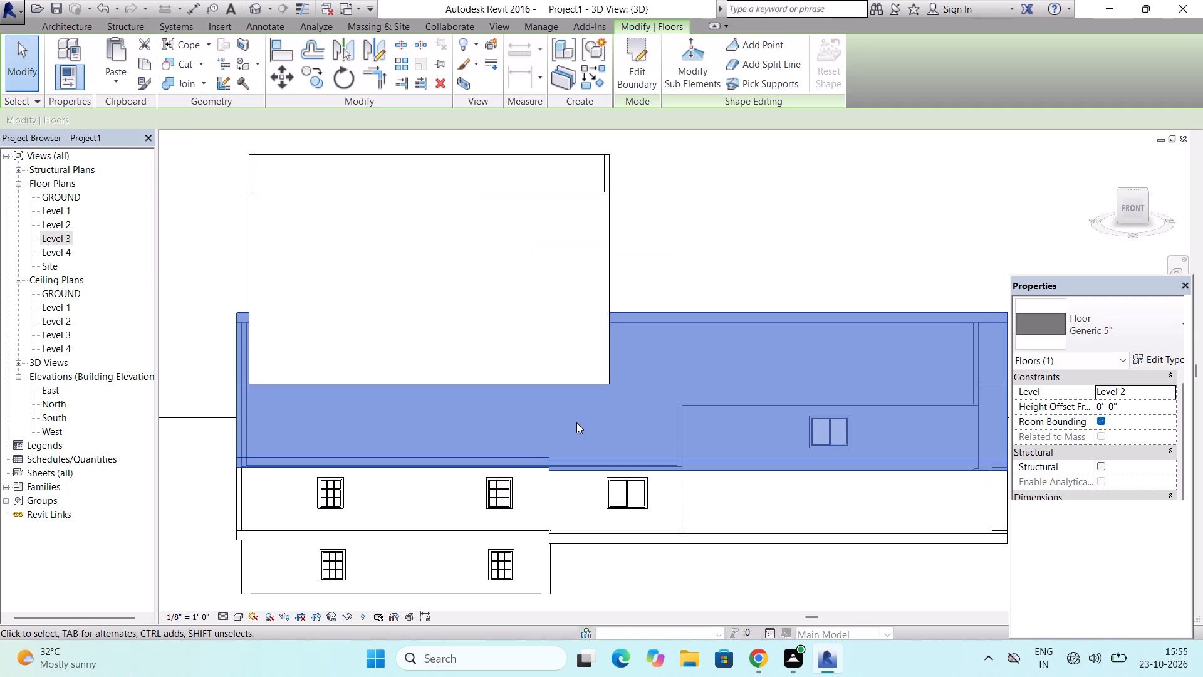
key("Escape")
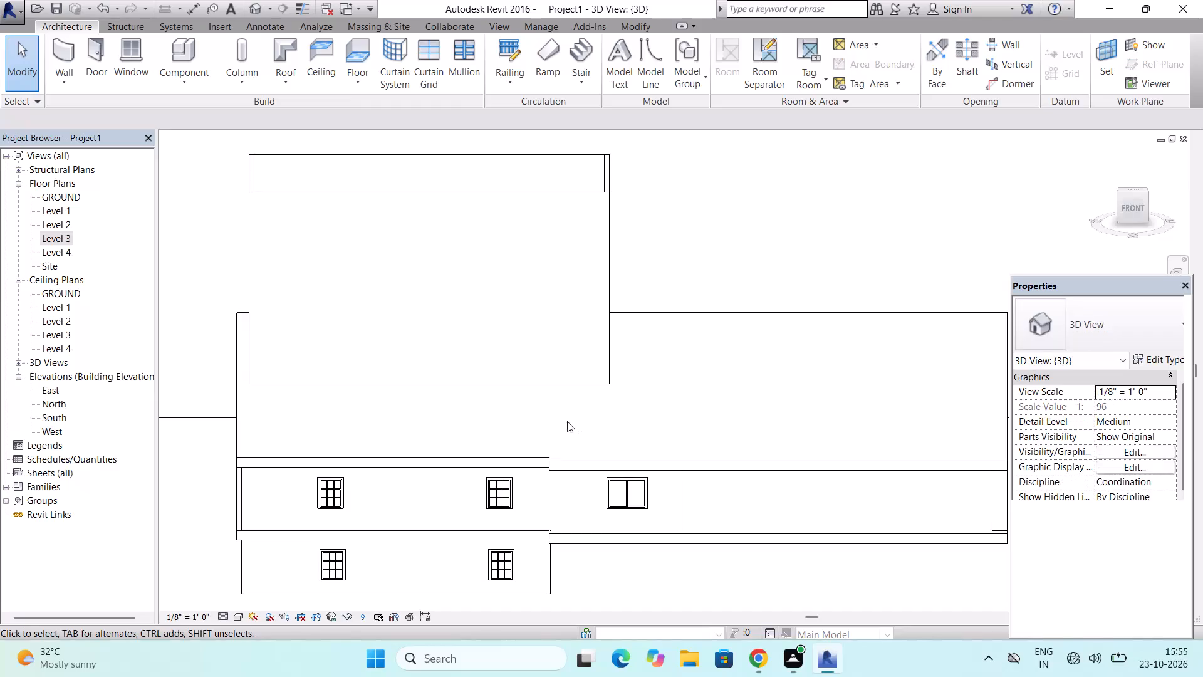
key("Escape")
key("Escape")
Copy the four Generic - 9" walls of the Level 3 rectangle and paste them aligned to Level 2.
left_click(510, 380)
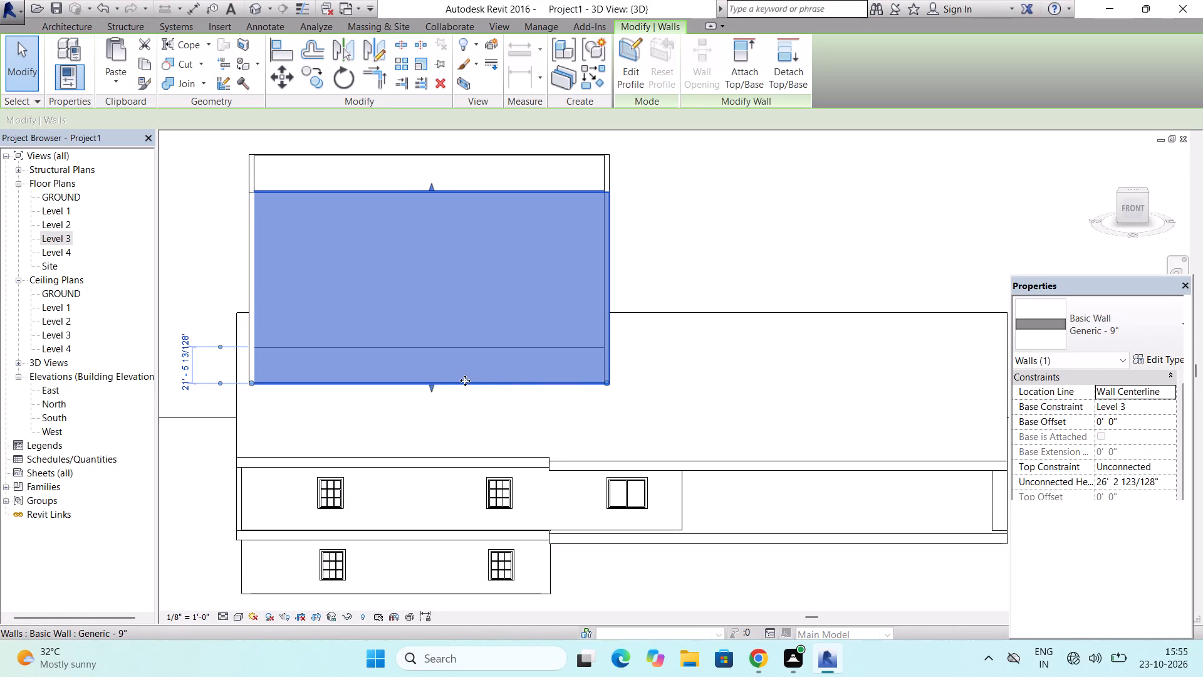
scroll(467, 348, "down", 4)
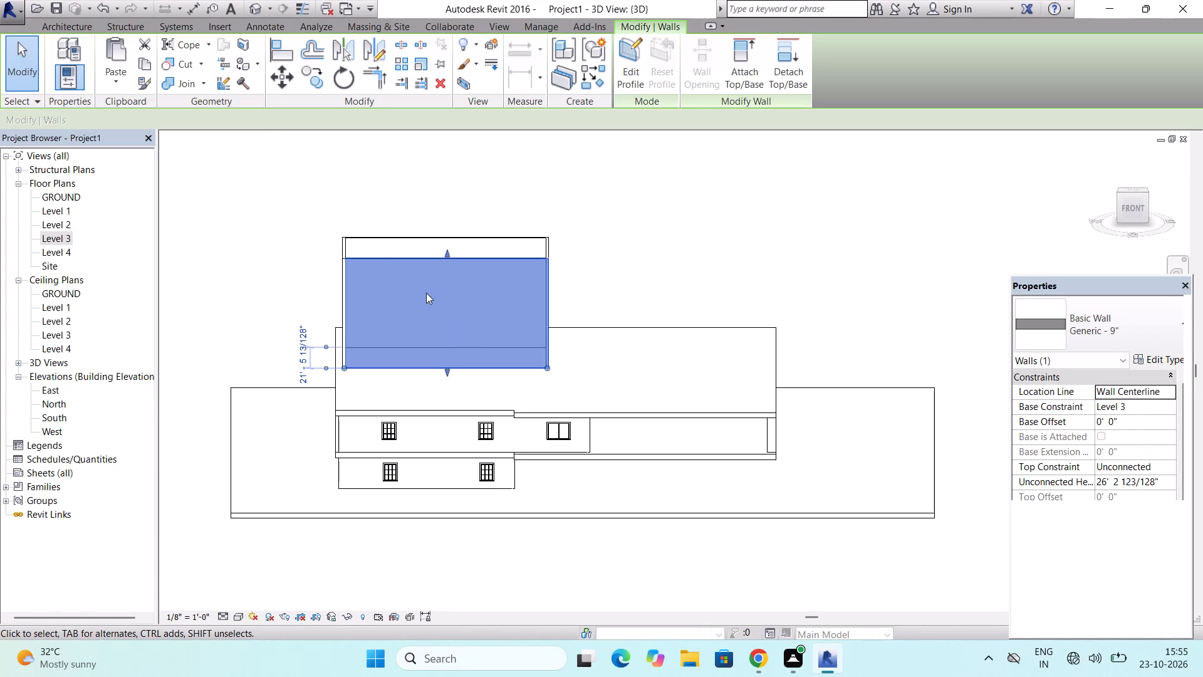
left_click(337, 229)
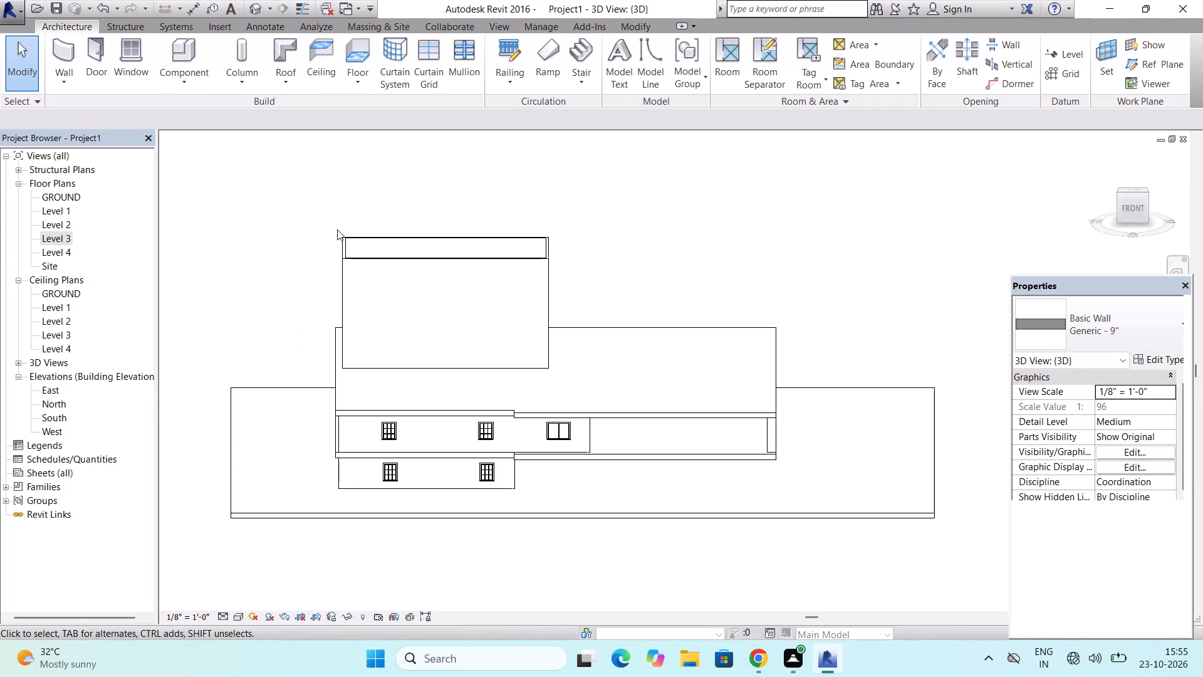
scroll(337, 231, "up", 3)
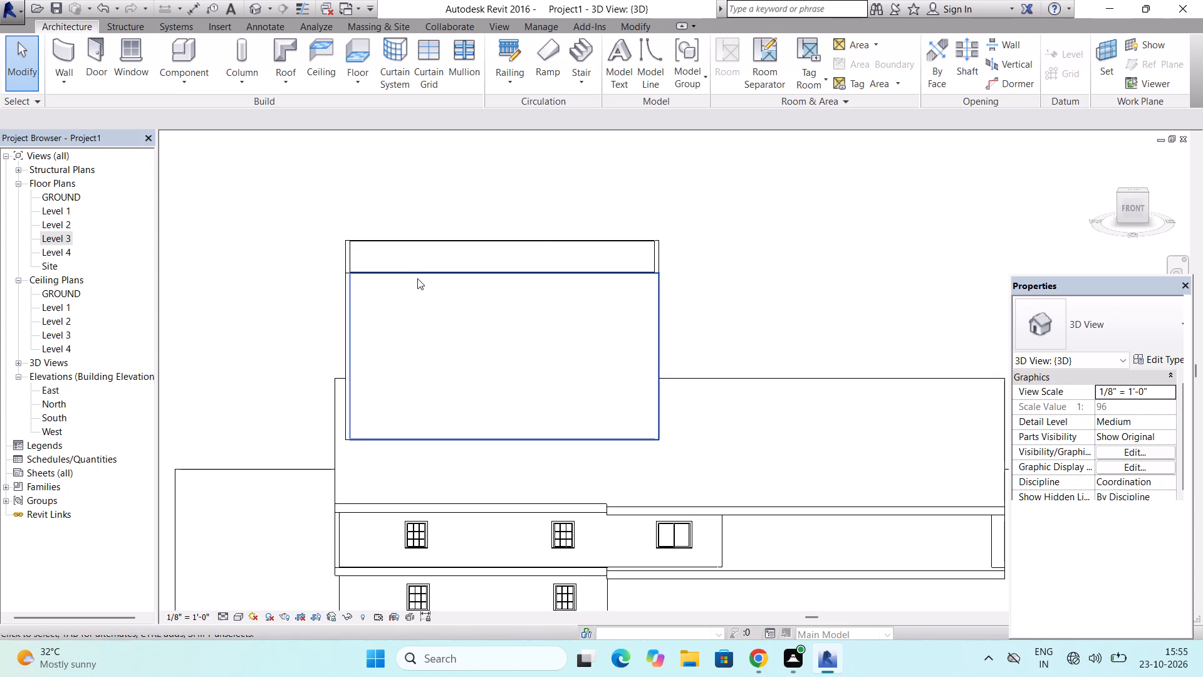
left_click(418, 276)
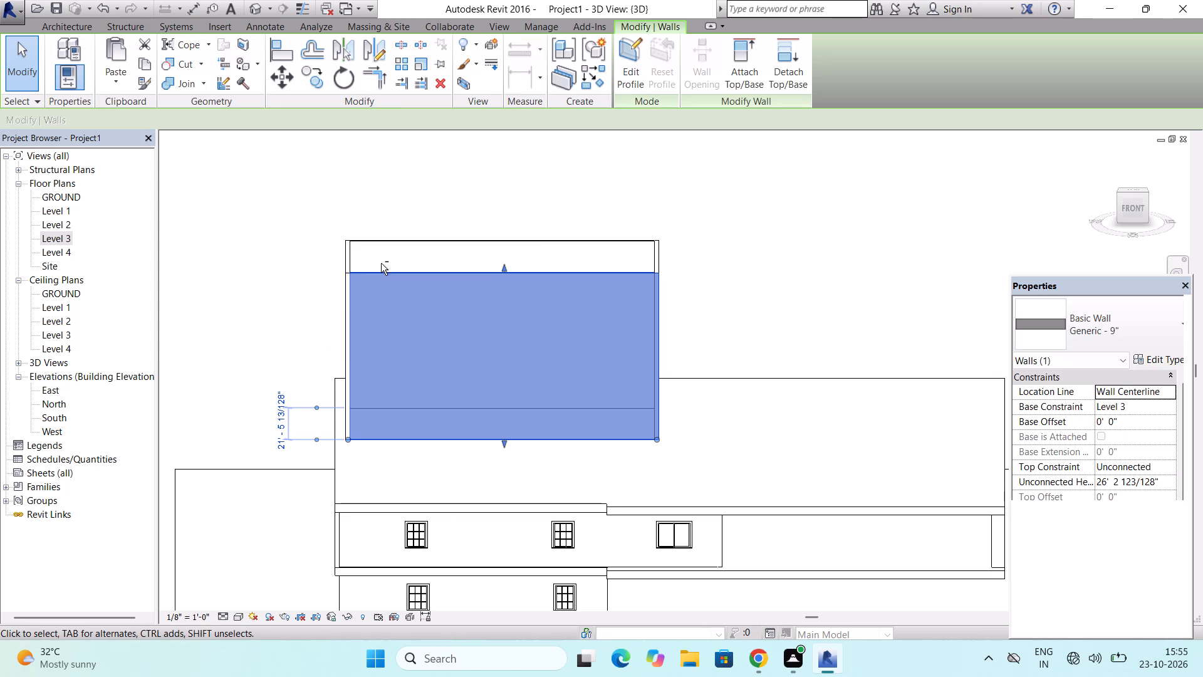
left_click(346, 260, "shift")
left_click(390, 245, "shift")
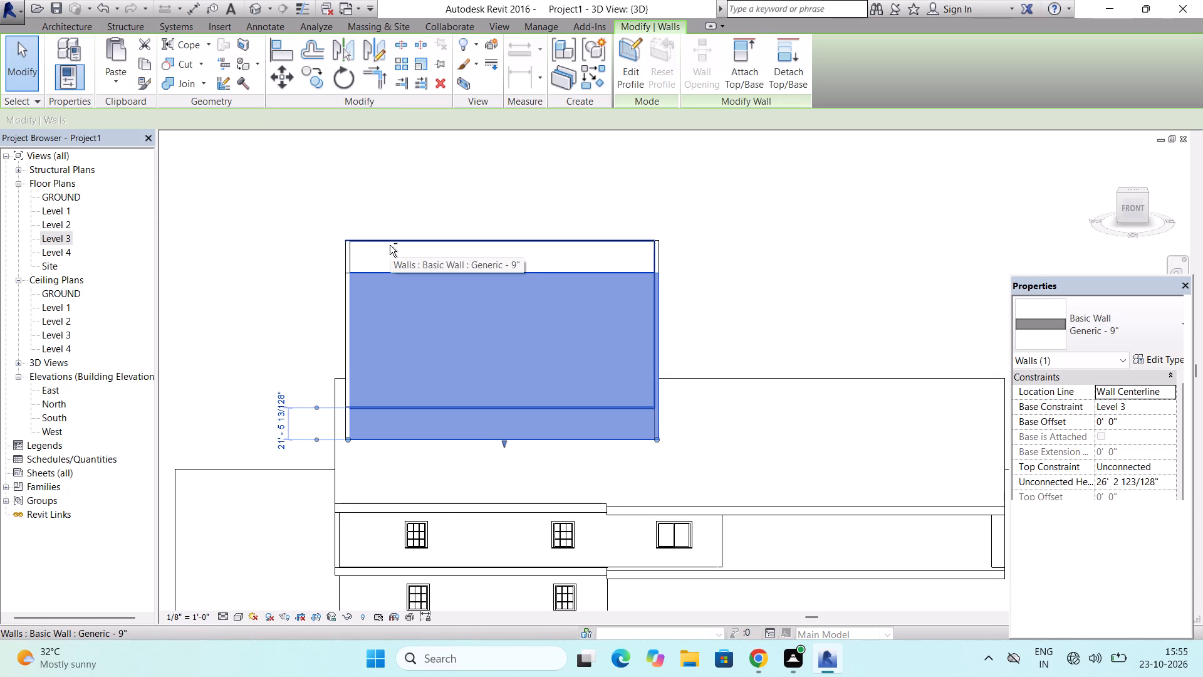
left_click(650, 252, "shift")
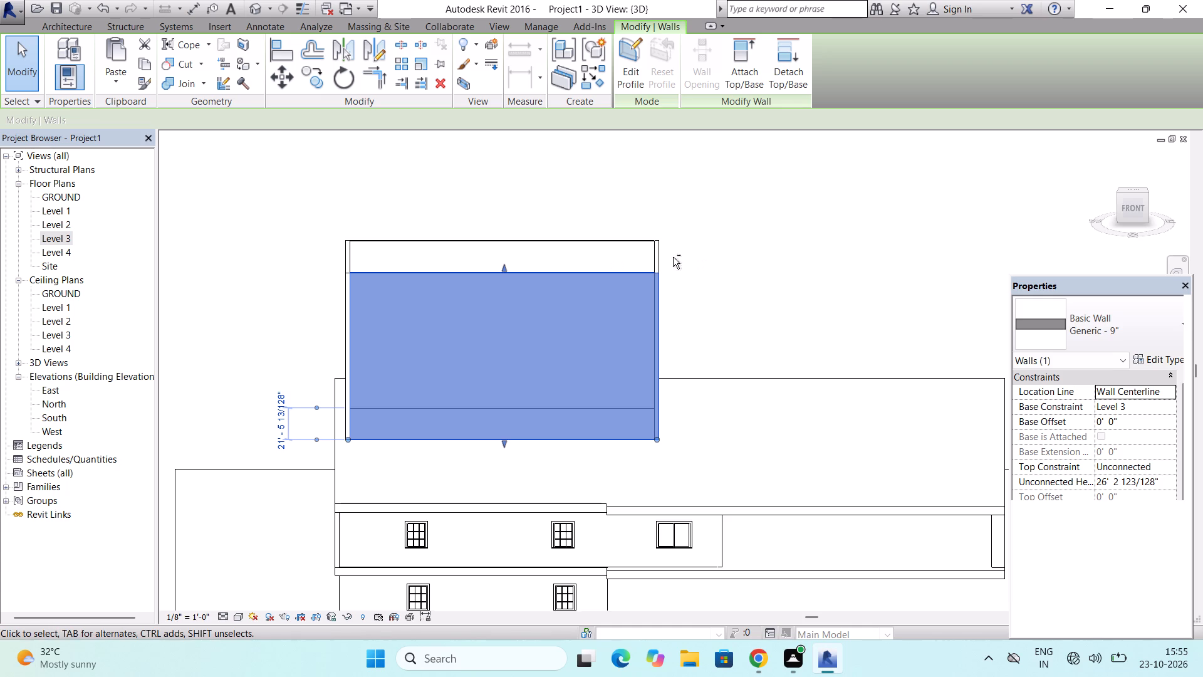
left_click(664, 257, "shift")
left_click(657, 257, "shift")
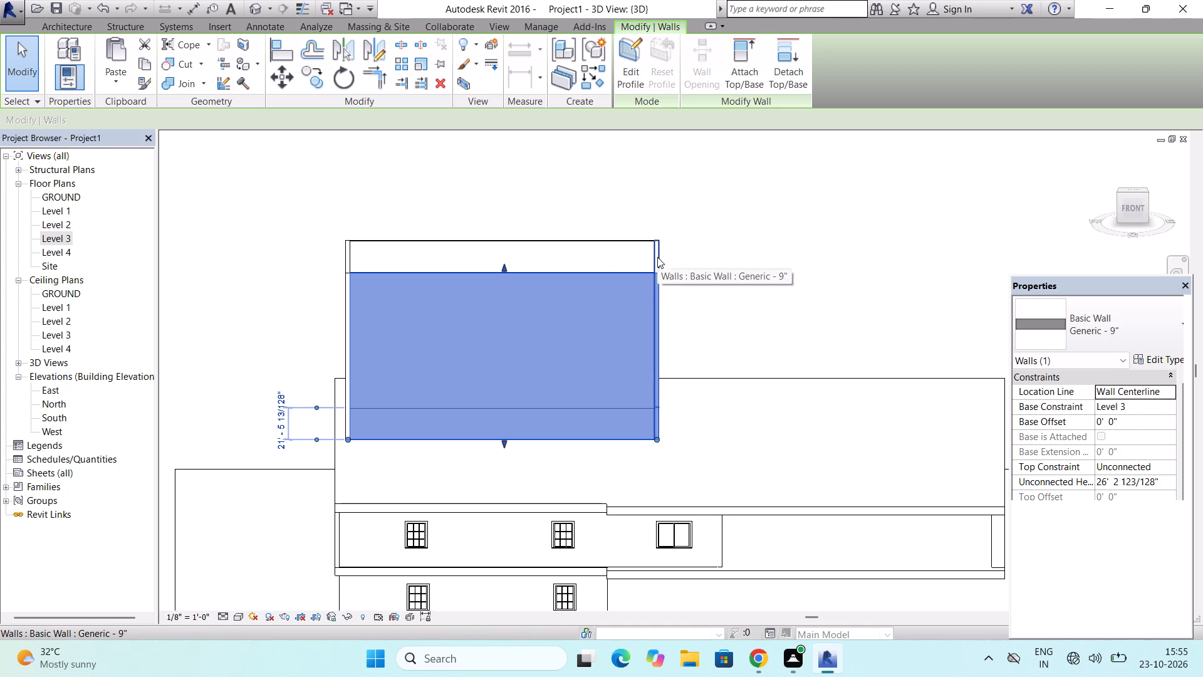
left_click(657, 257, "ctrl")
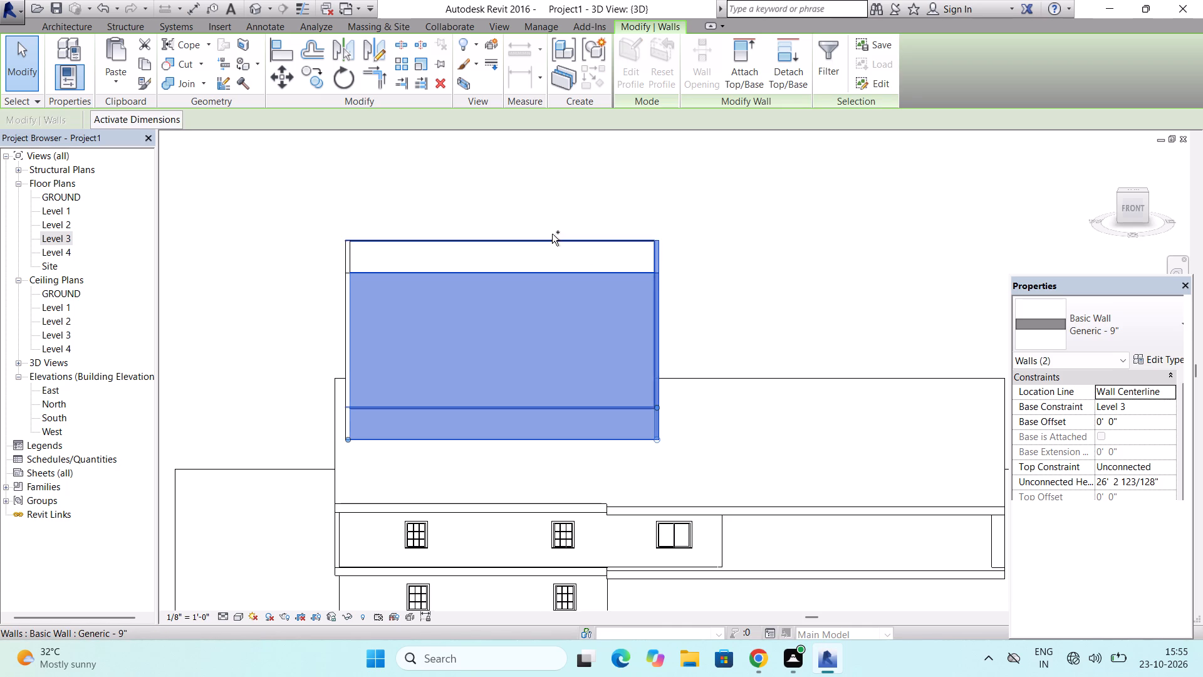
left_click(552, 234, "ctrl")
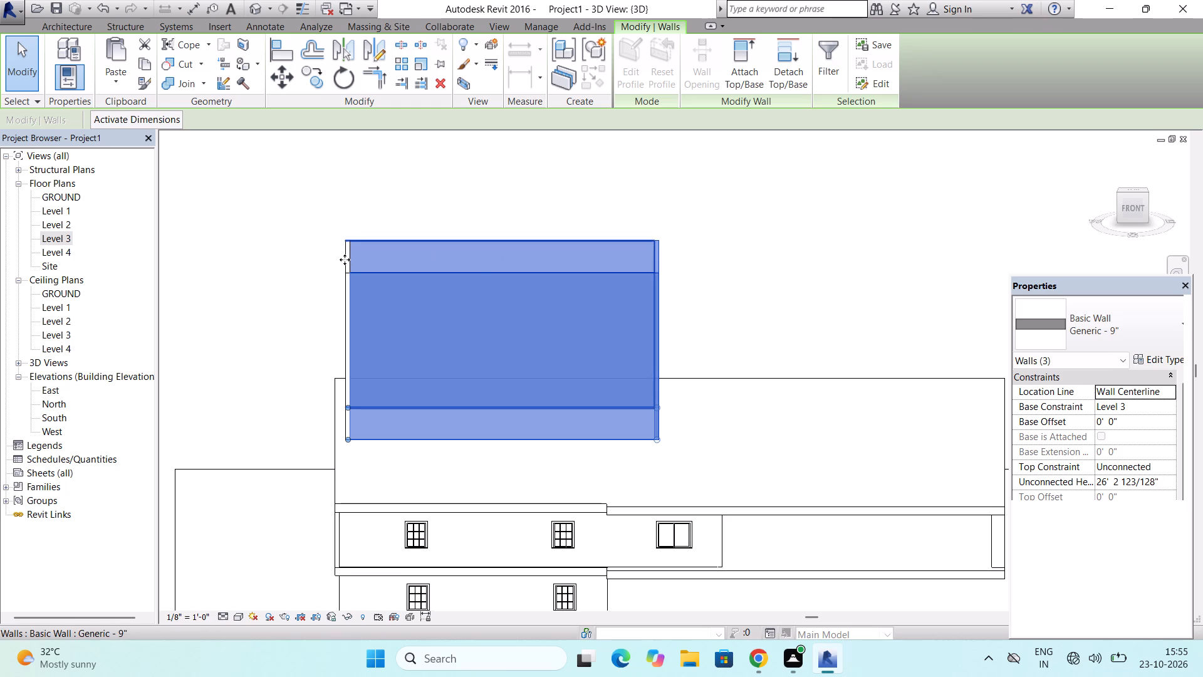
scroll(346, 261, "up", 8, "ctrl")
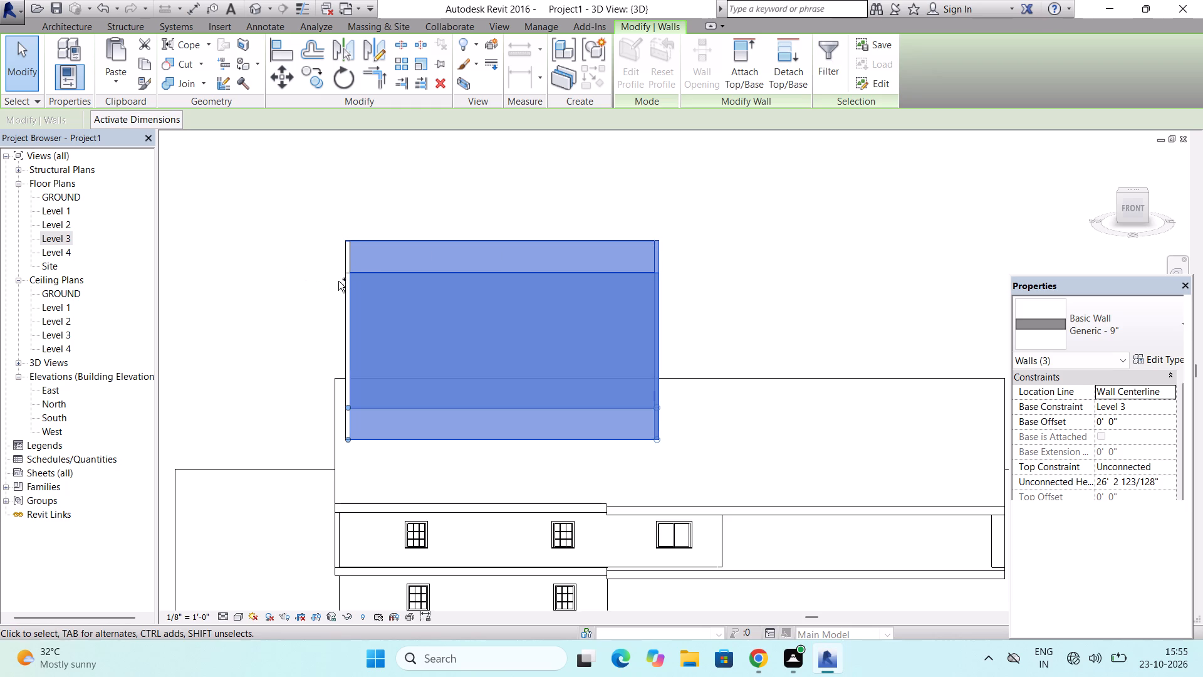
left_click(348, 287, "ctrl")
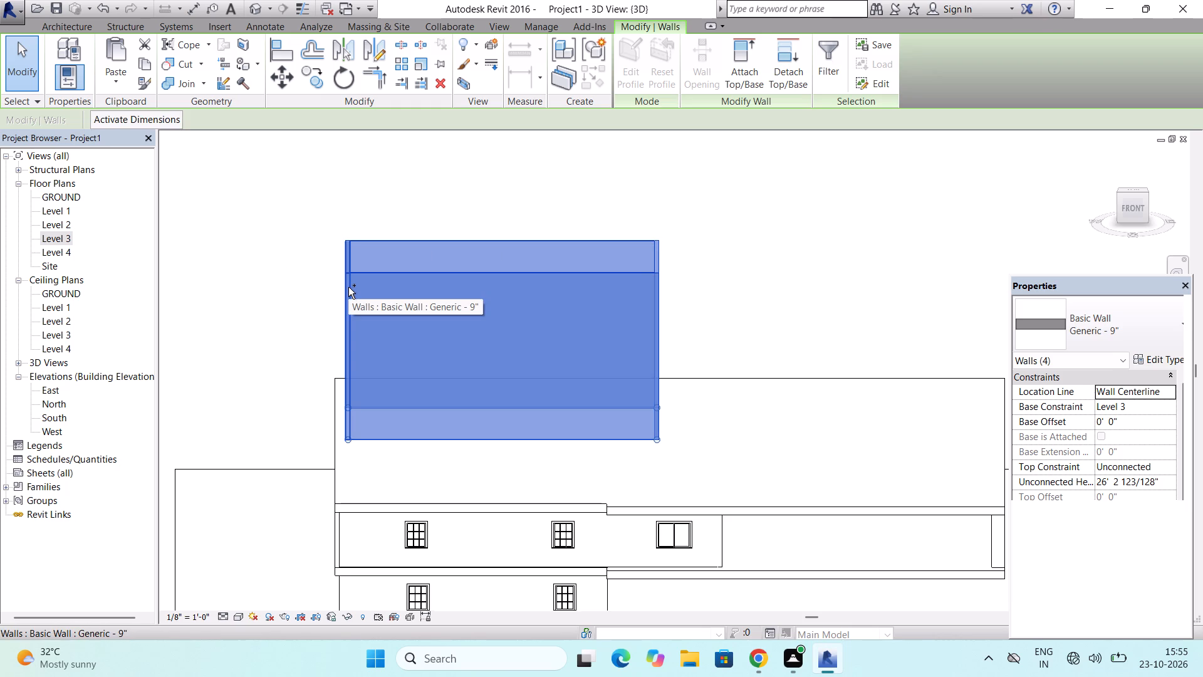
left_click(151, 65, "ctrl")
left_click(151, 65)
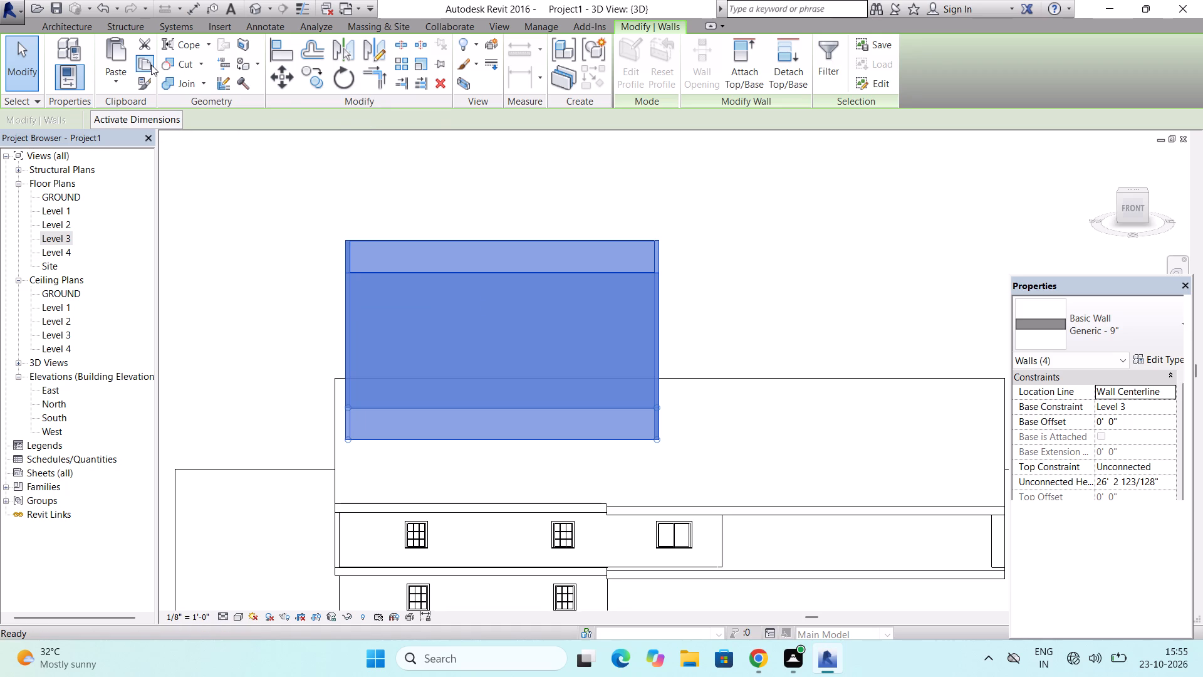
left_click(126, 70)
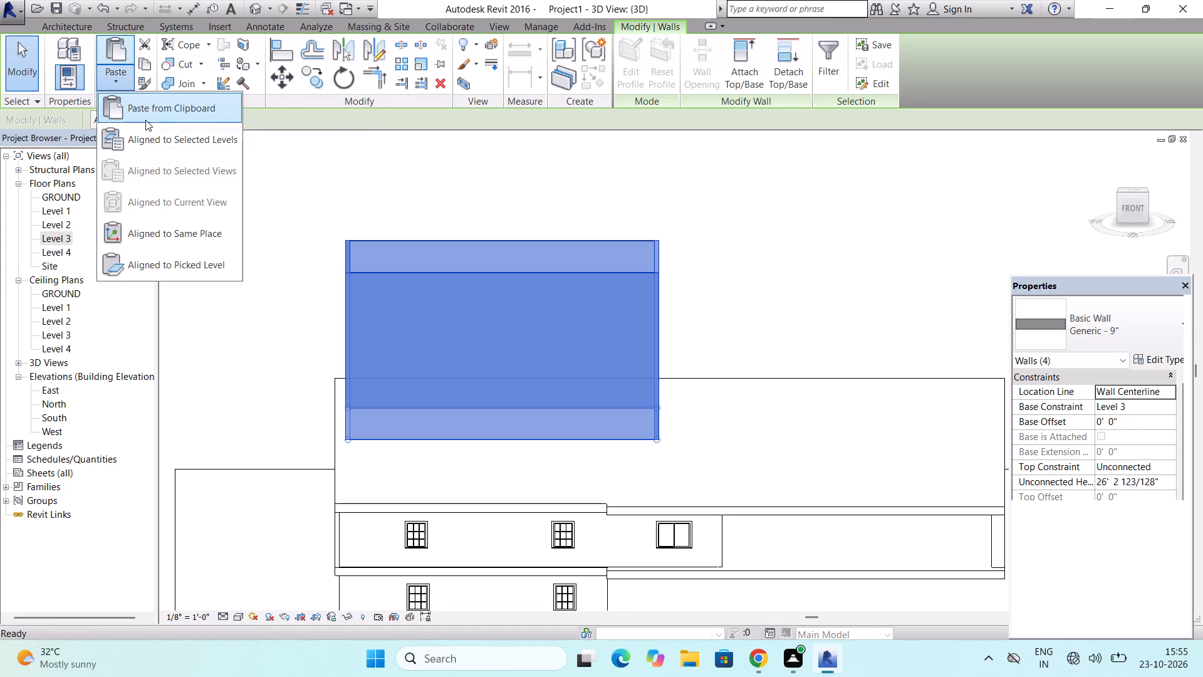
left_click(146, 134)
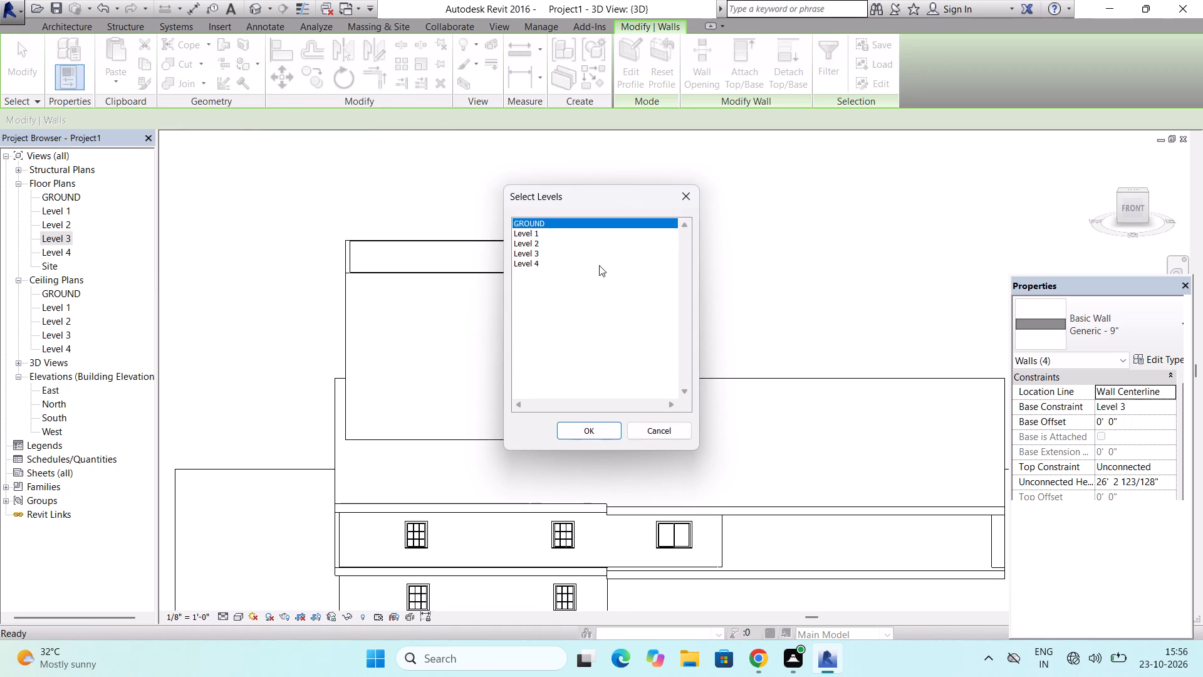
left_click(536, 242)
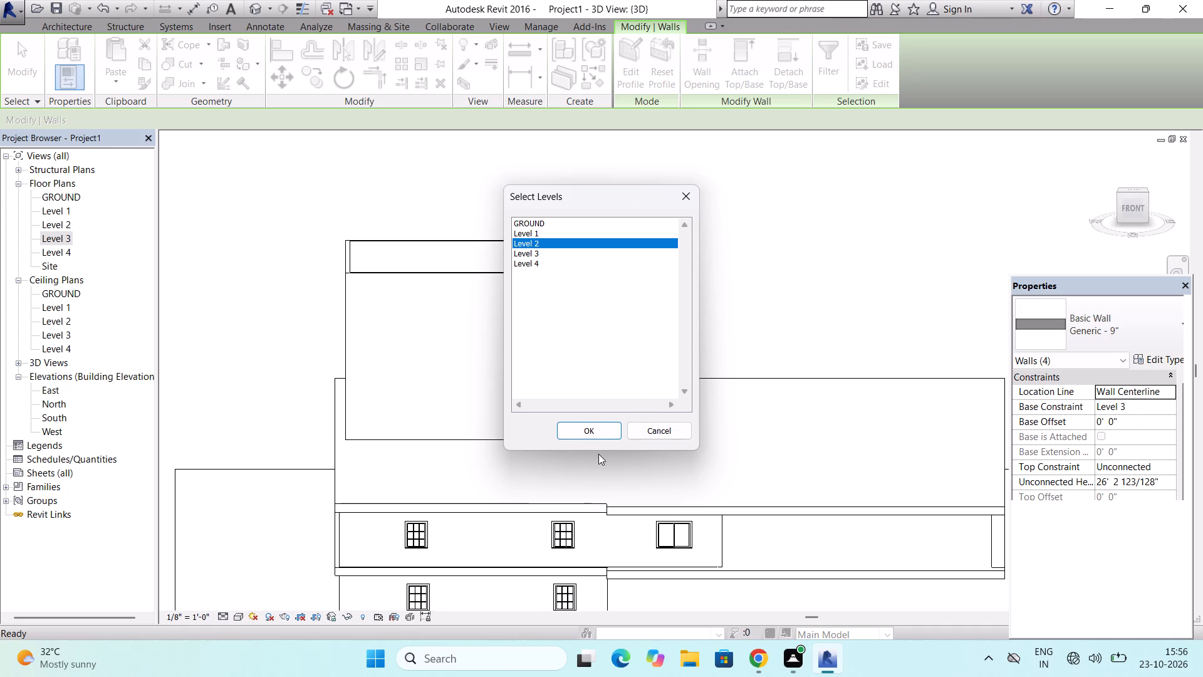
left_click(595, 429)
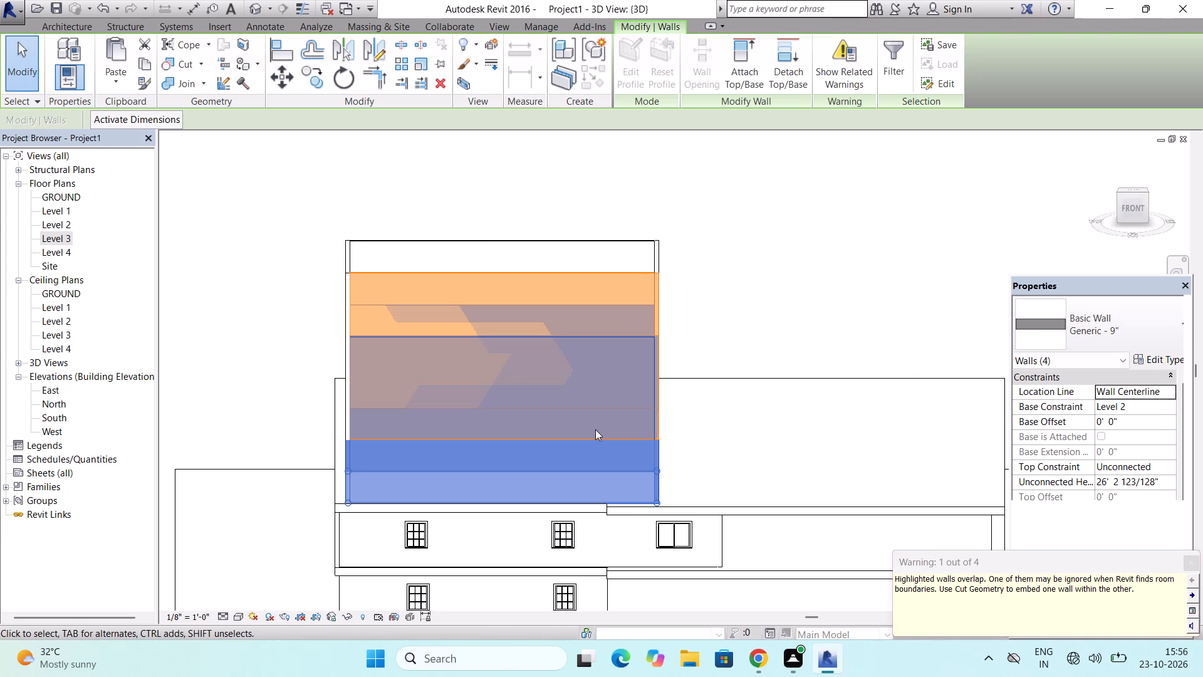
key("Escape")
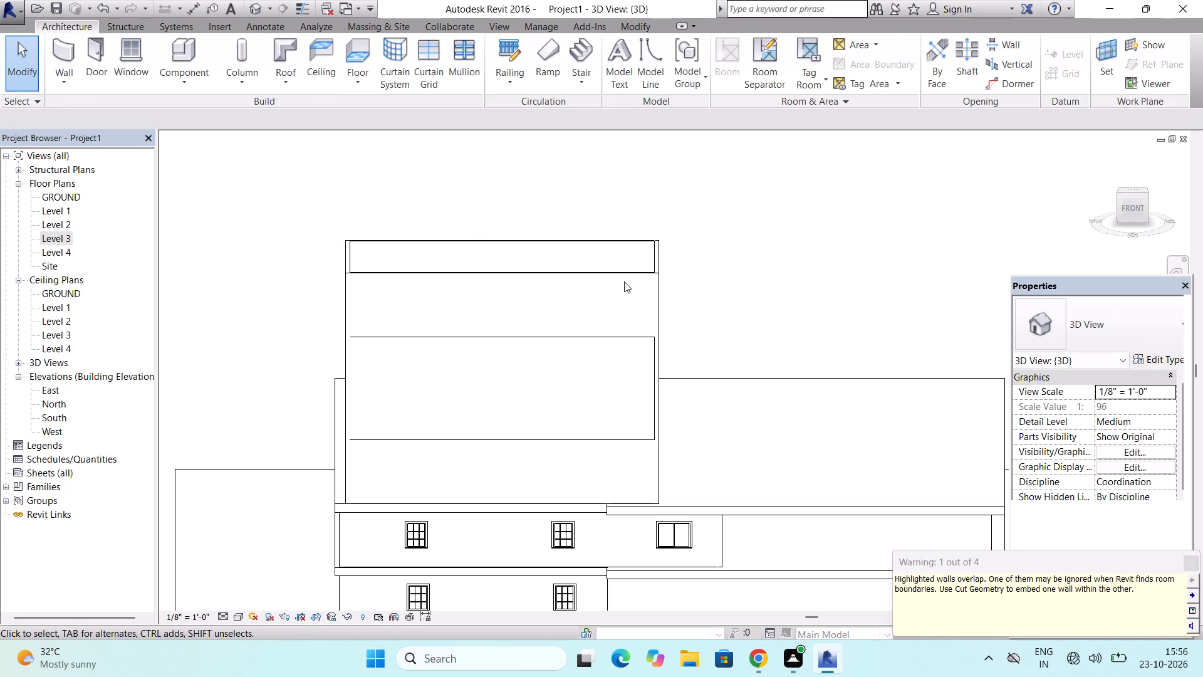
Delete the four original Level 3 walls of the rectangle, keeping the Level 2 copies.
left_click(628, 274)
key("Delete")
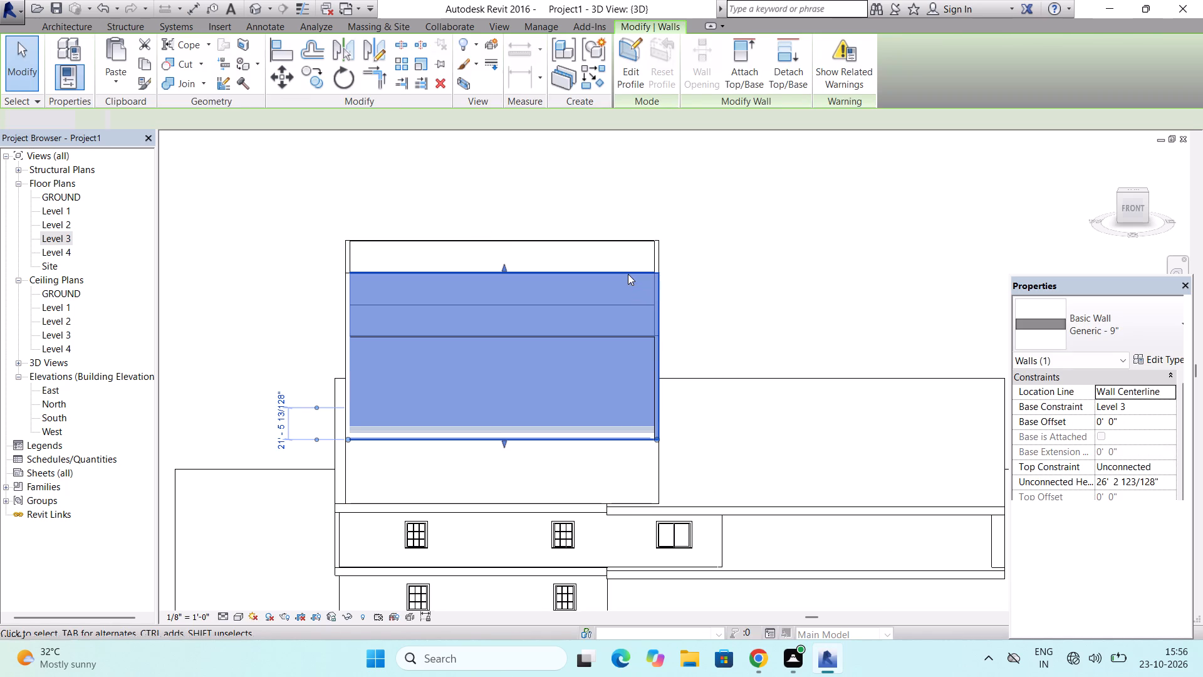
left_click(657, 292)
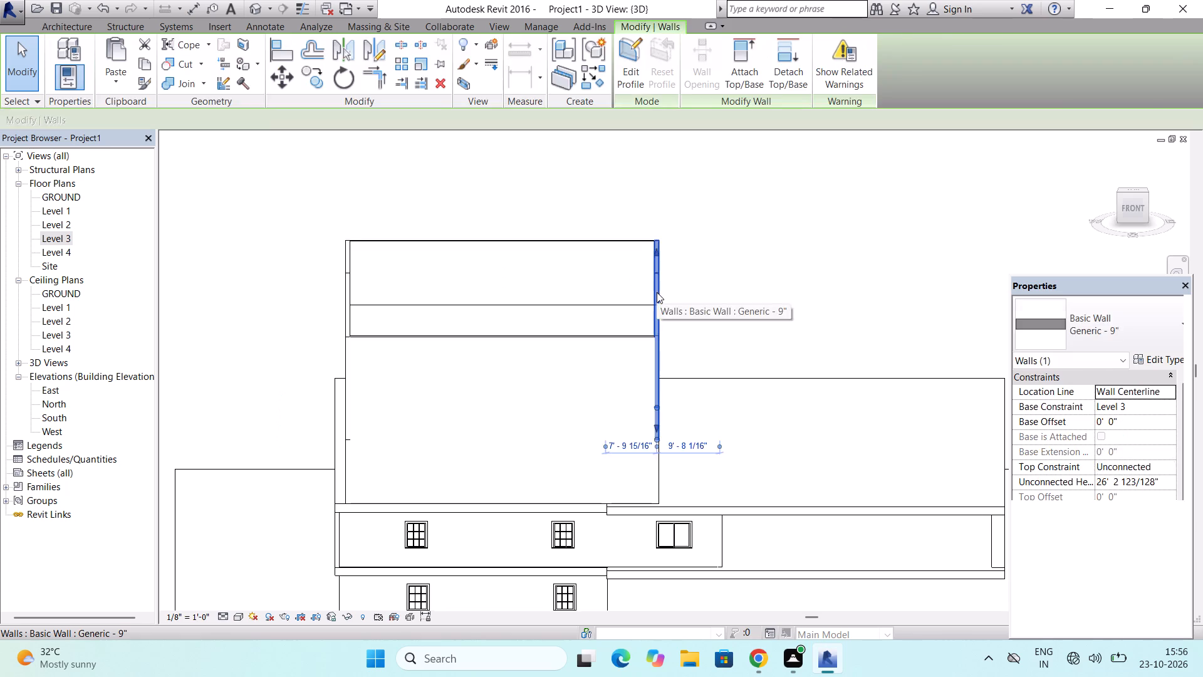
key("Delete")
left_click(639, 255)
left_click(639, 239)
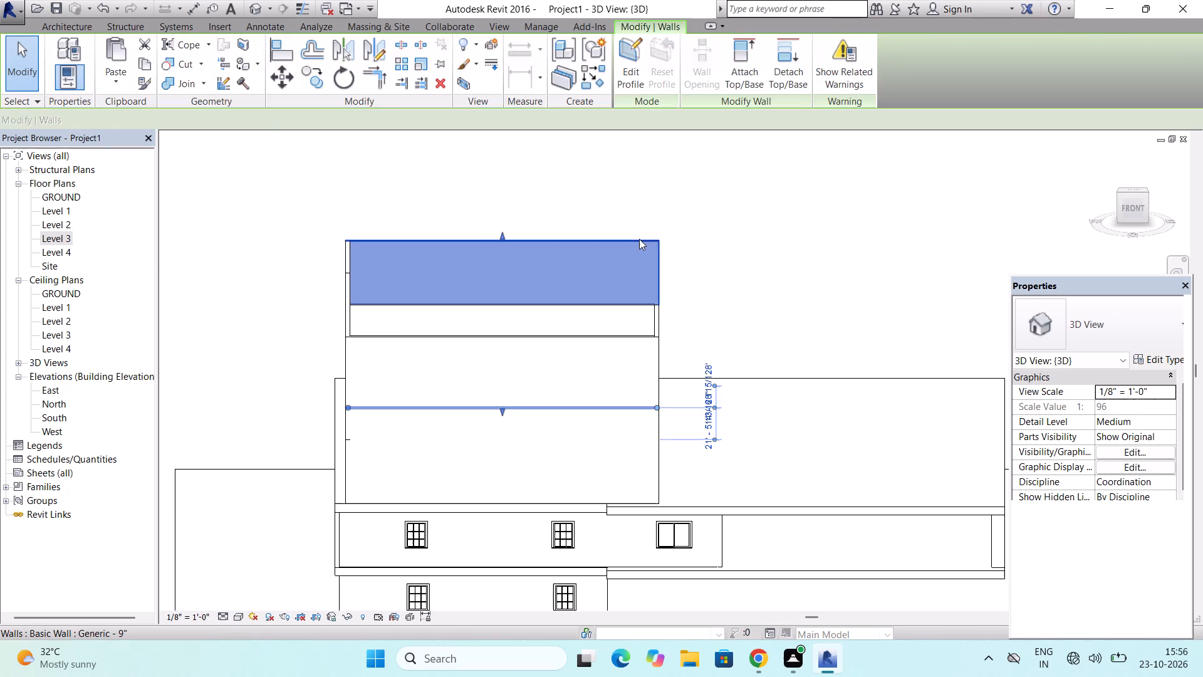
key("Delete")
left_click(351, 285)
key("Delete")
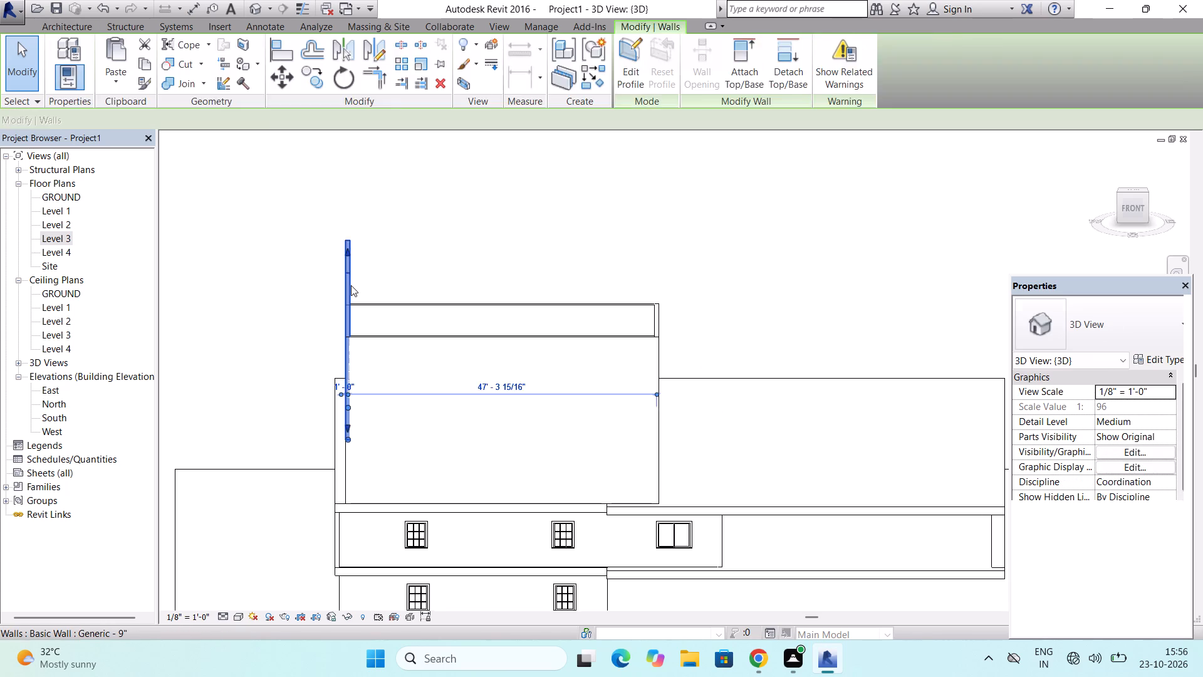
In the South elevation, lower the tops of the front and back Level 2 walls to the Level 3 line, 10' 0" high.
scroll(365, 275, "down", 3)
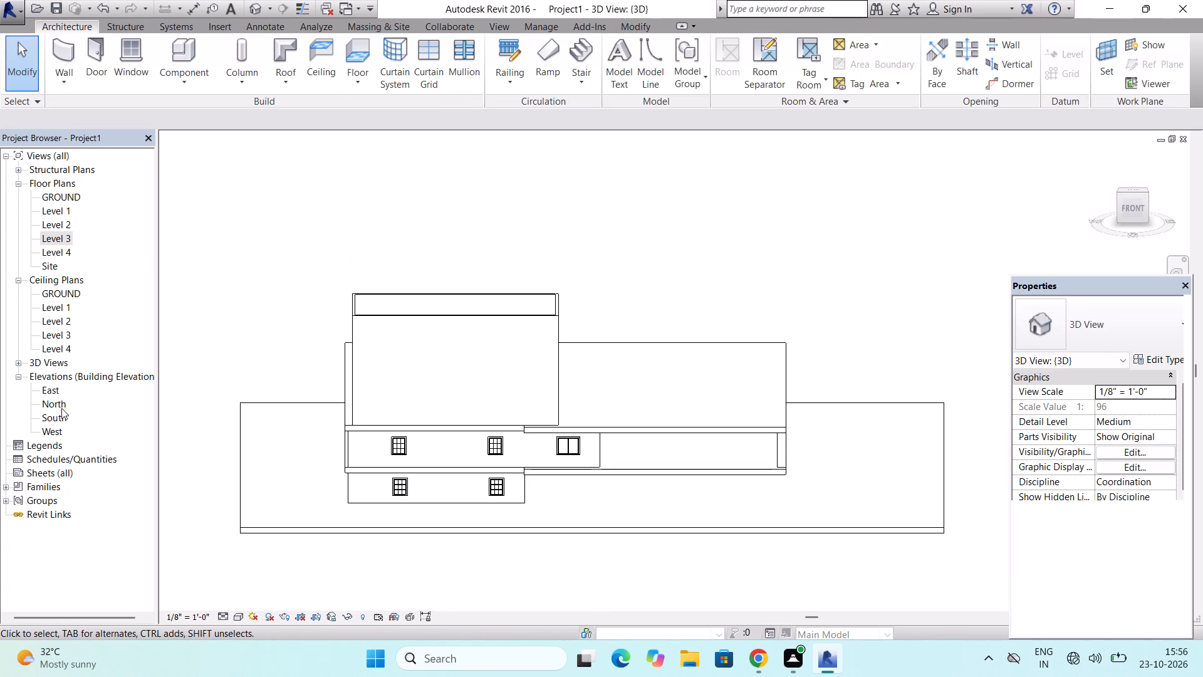
double_click(57, 417)
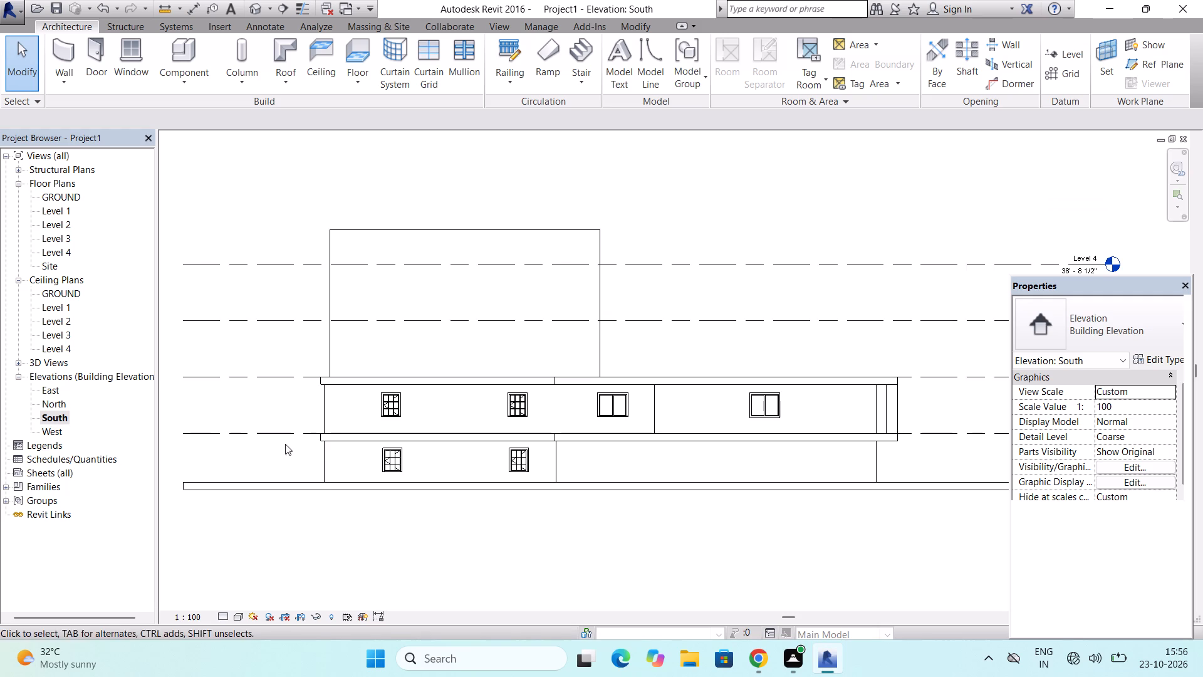
left_click(508, 233)
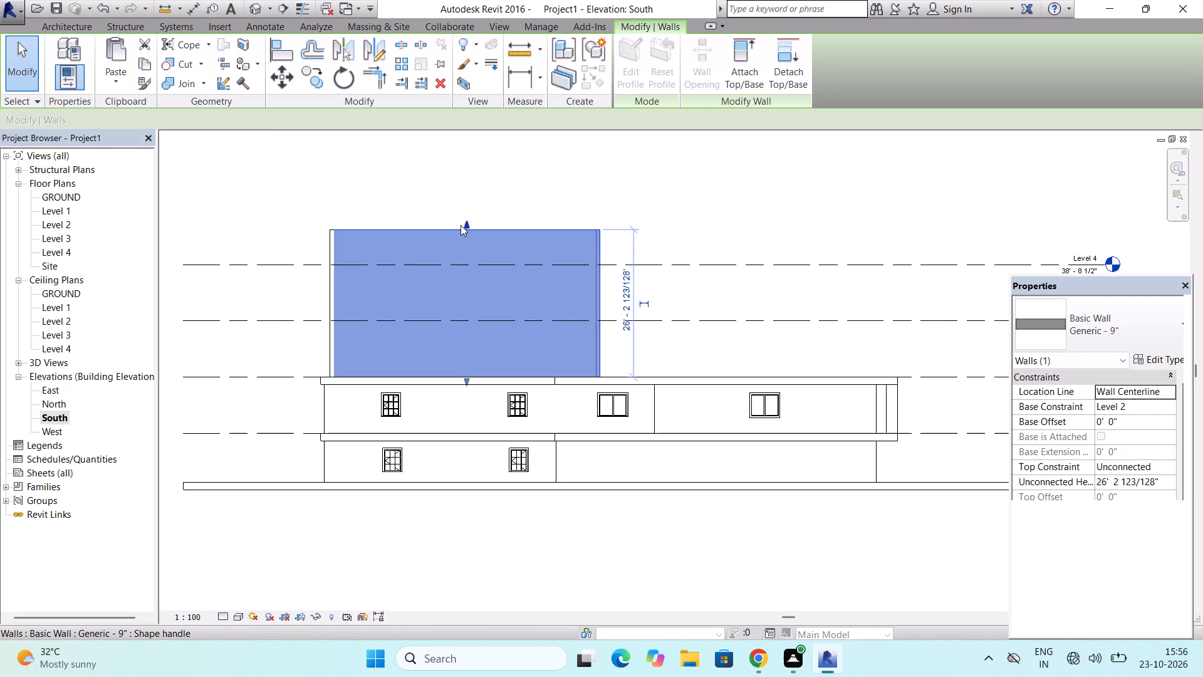
left_click_drag(466, 223, 455, 291)
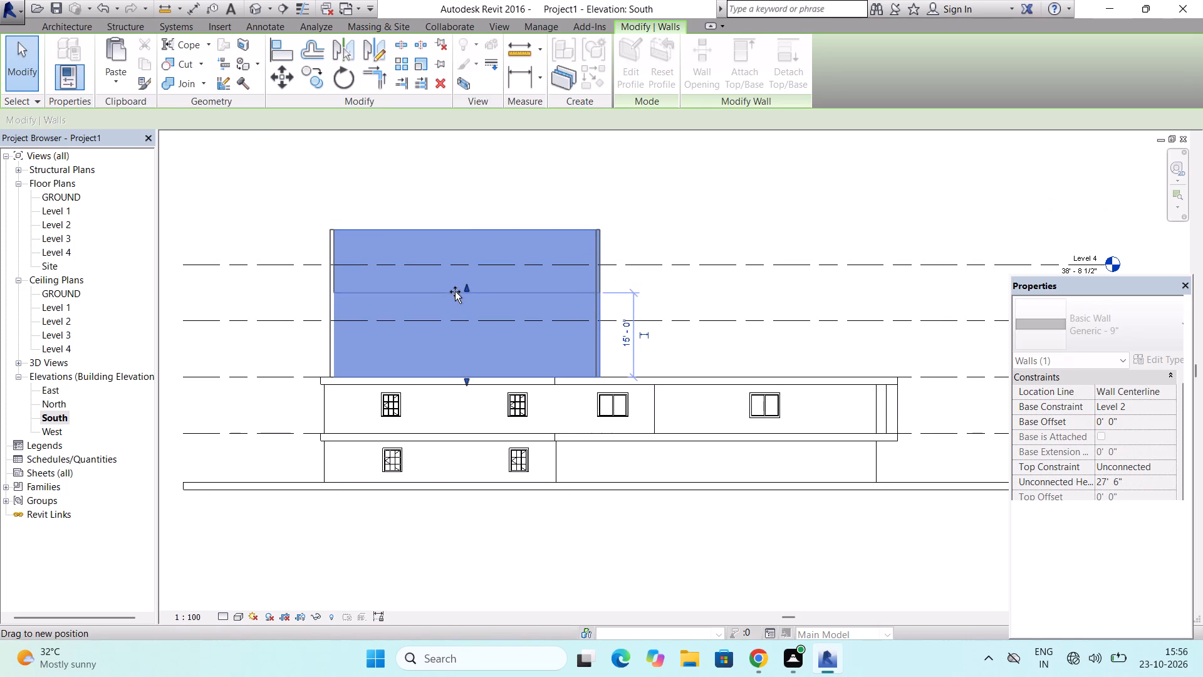
left_click_drag(455, 291, 448, 324)
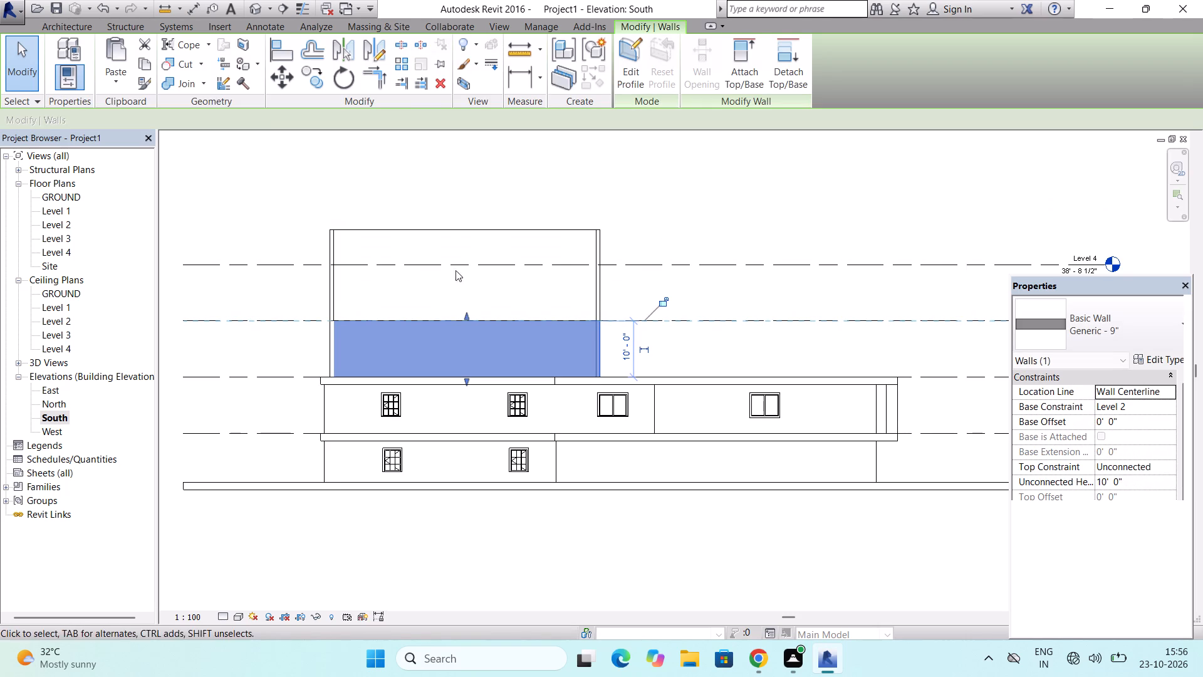
left_click(472, 228)
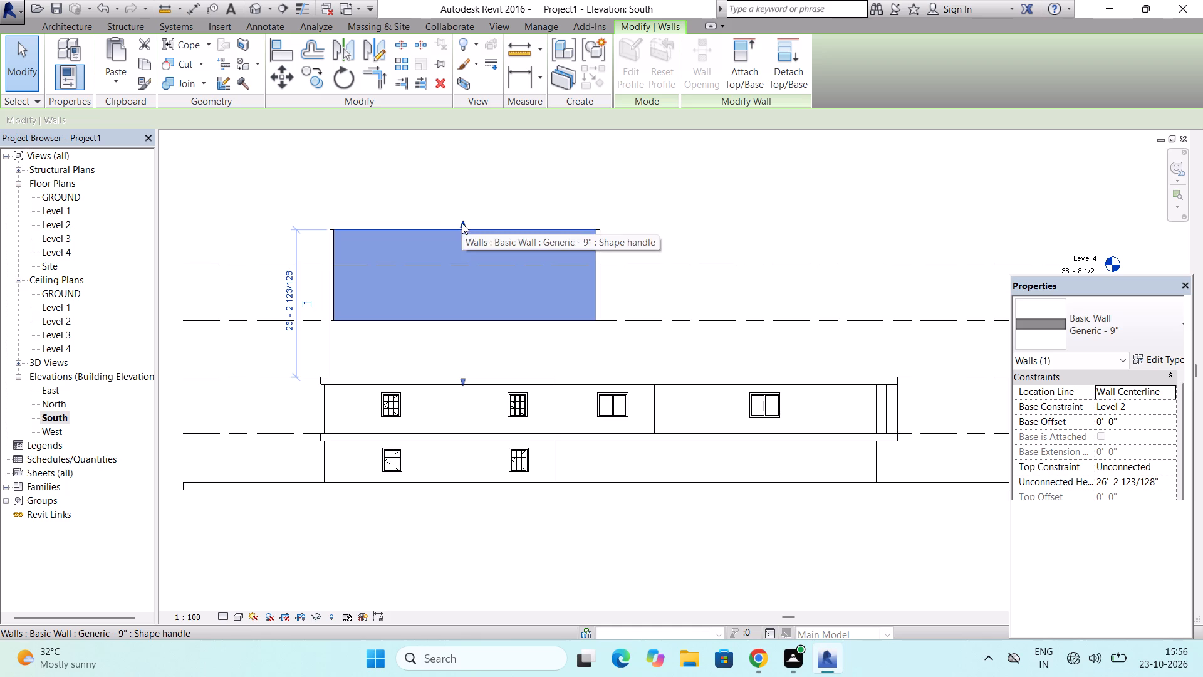
left_click_drag(462, 223, 458, 318)
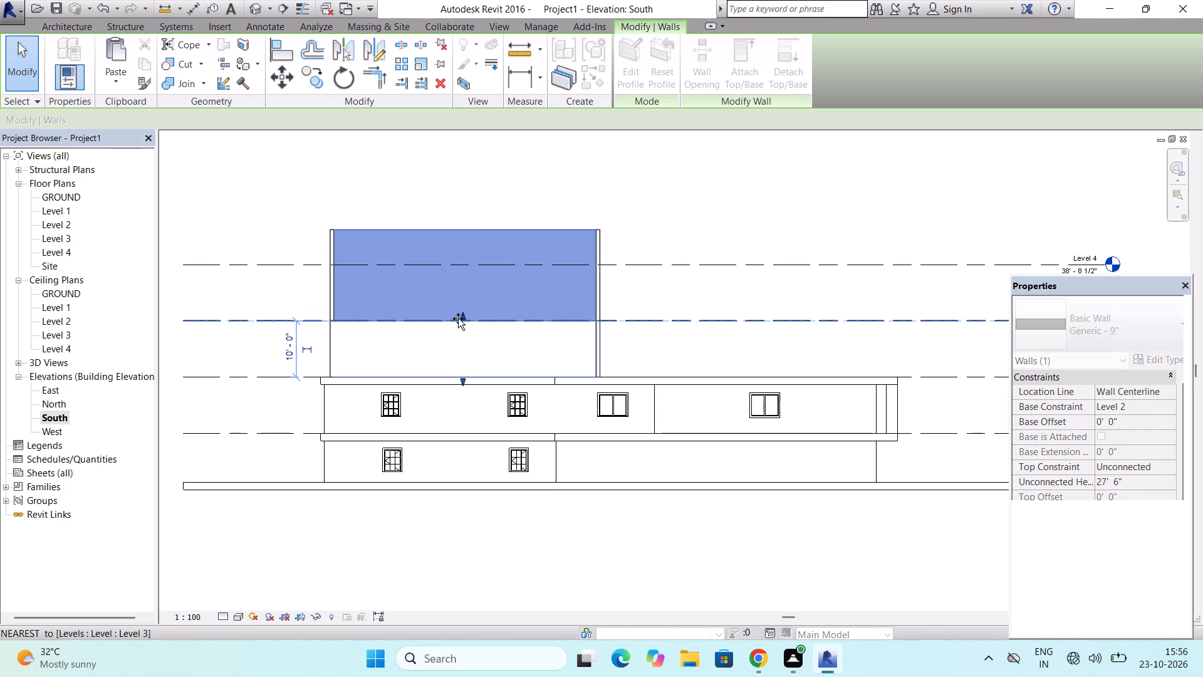
left_click_drag(458, 318, 458, 320)
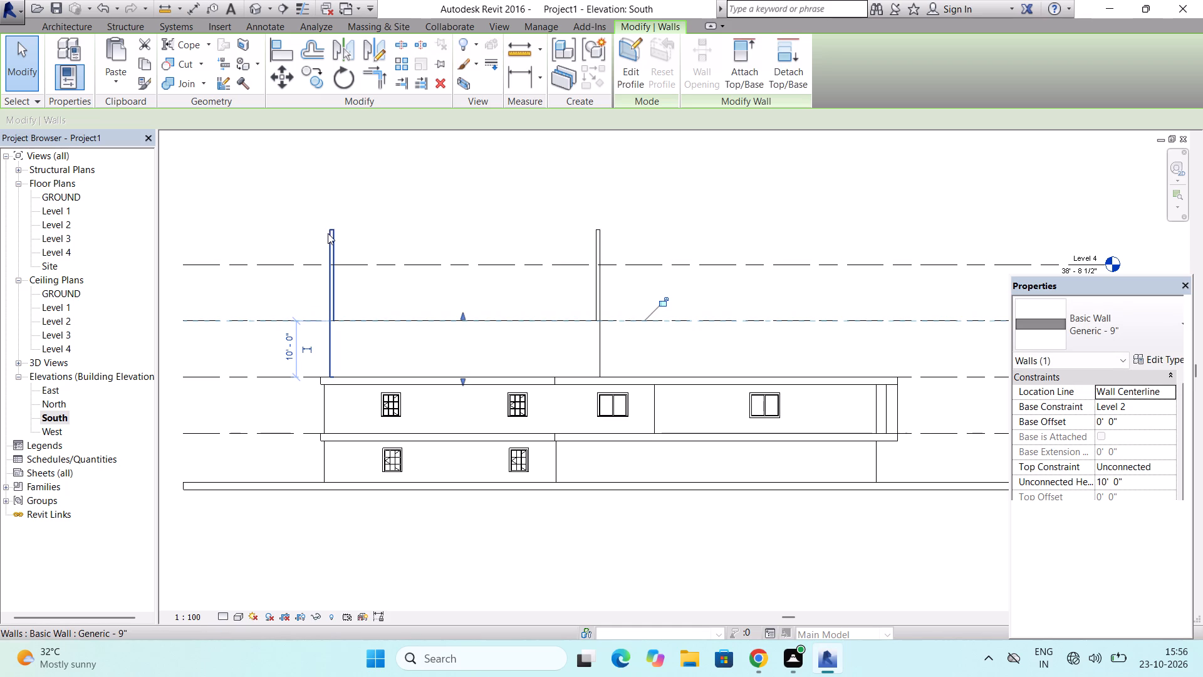
Lower the tops of the two side walls of the Level 2 rectangle to the Level 3 line, 10' 0" high.
left_click(330, 234)
left_click_drag(332, 221, 332, 234)
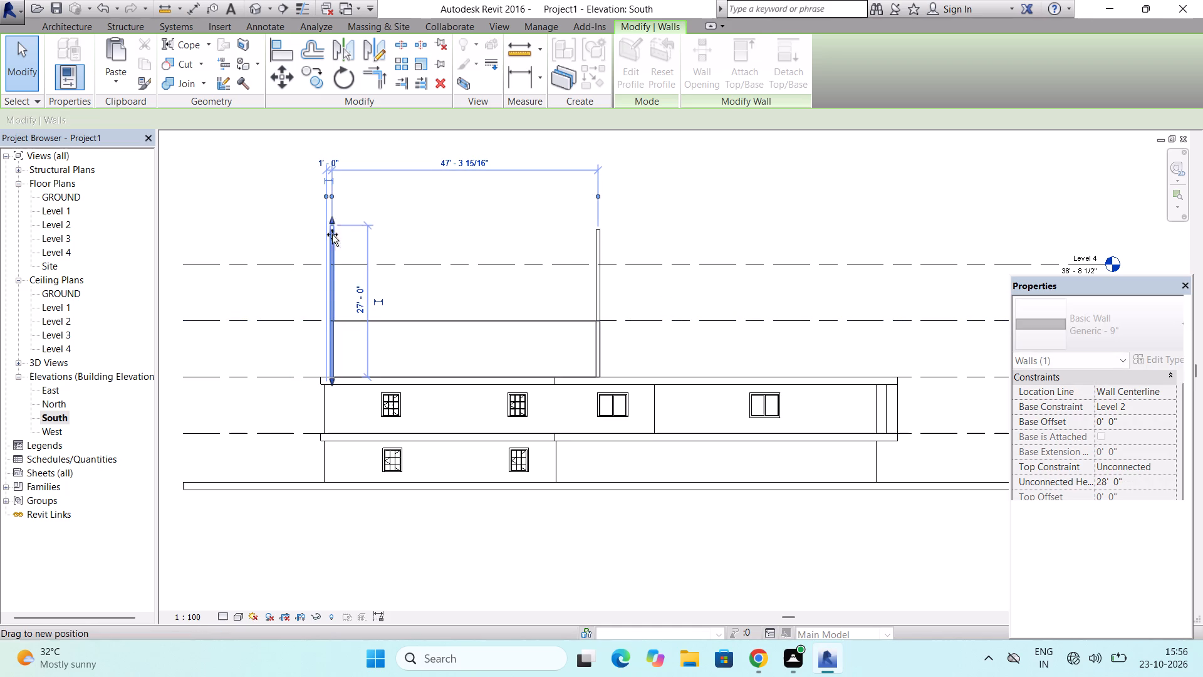
left_click_drag(332, 234, 329, 318)
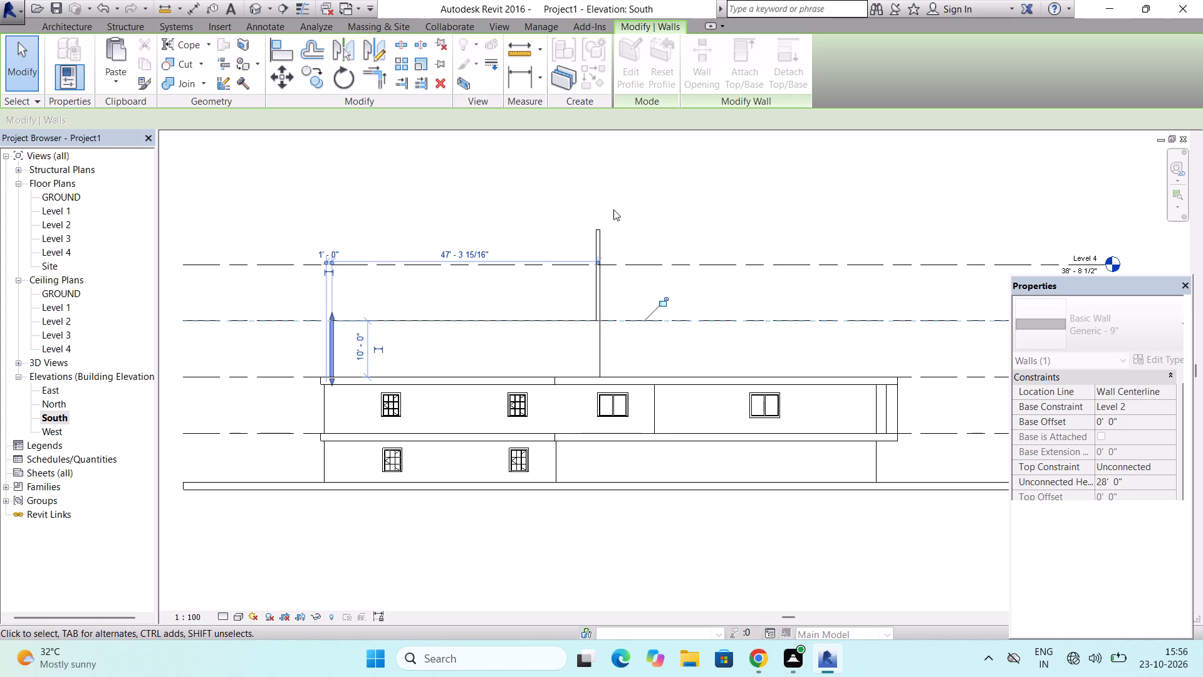
left_click(601, 237)
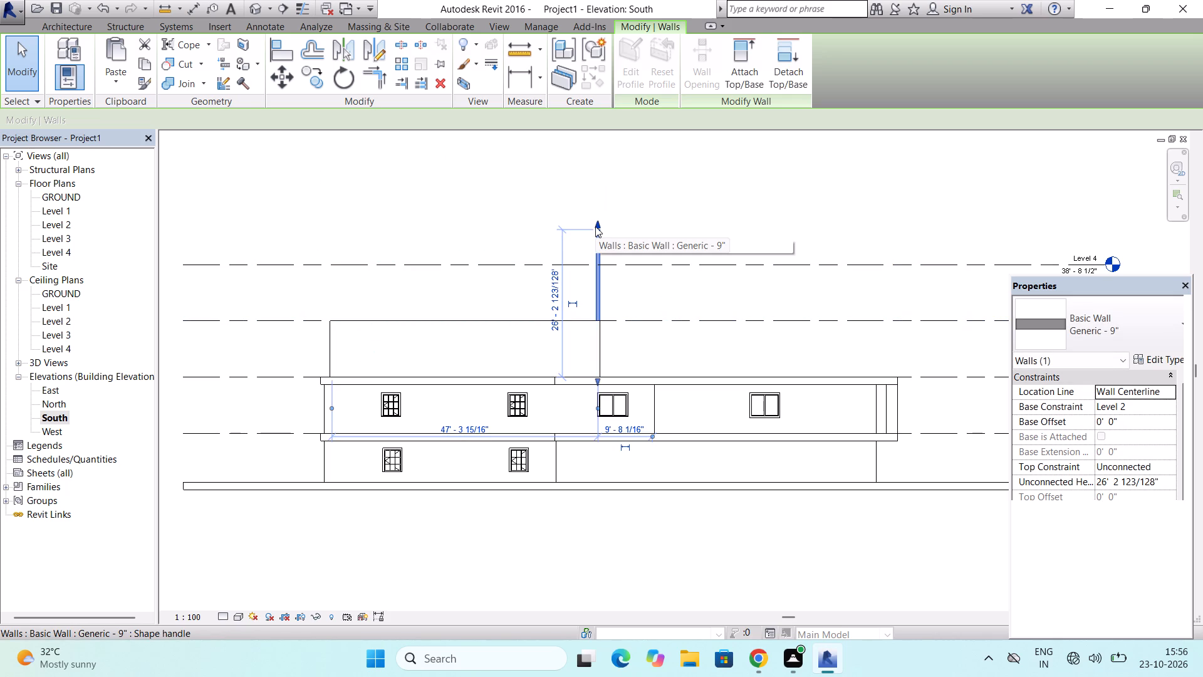
left_click_drag(595, 225, 590, 314)
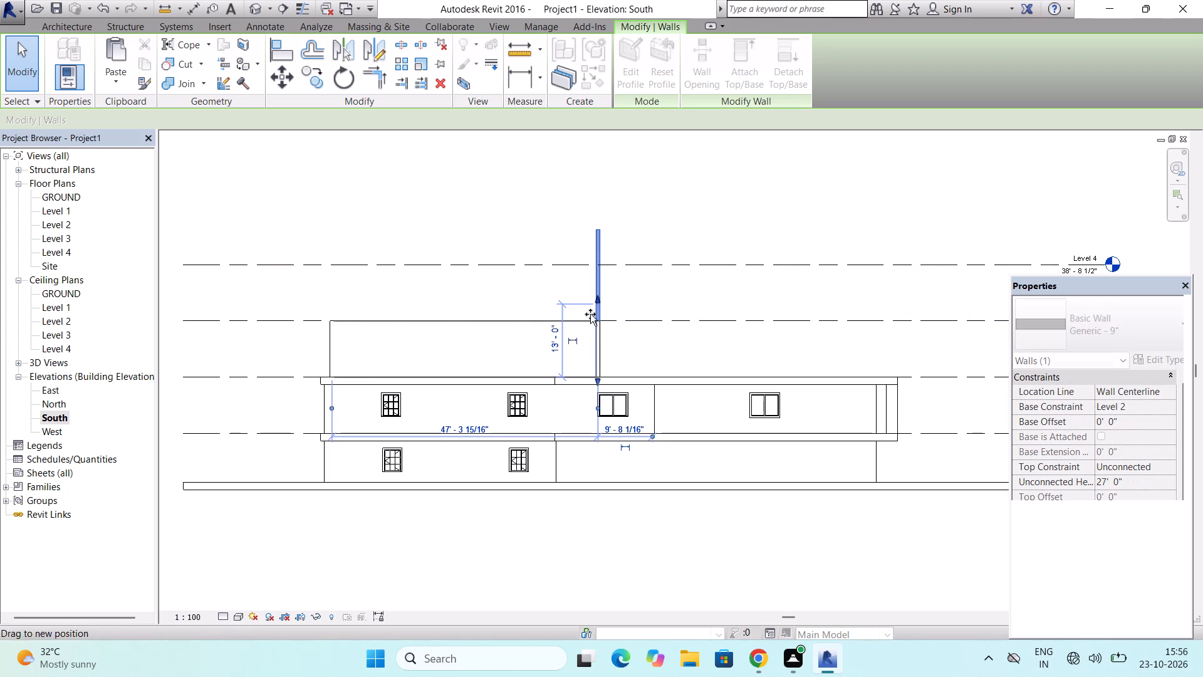
left_click_drag(590, 314, 590, 319)
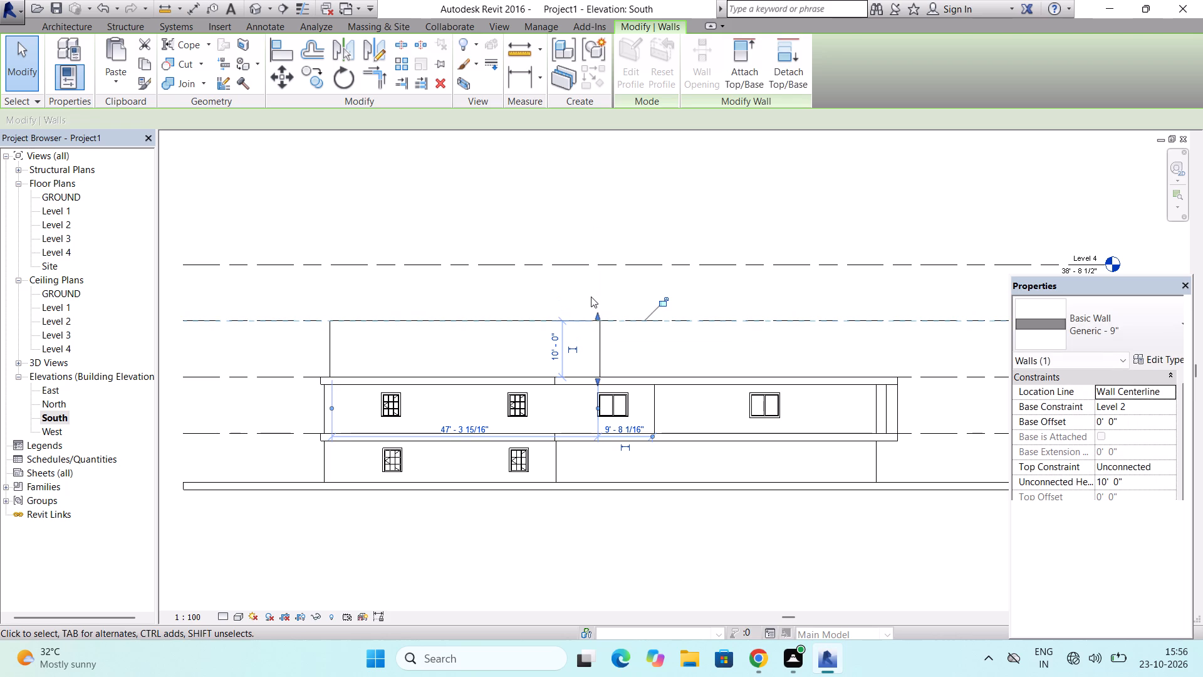
In the South elevation, move the west side wall of the Level 2 rectangle outward to the edge of the floor below.
key("Escape")
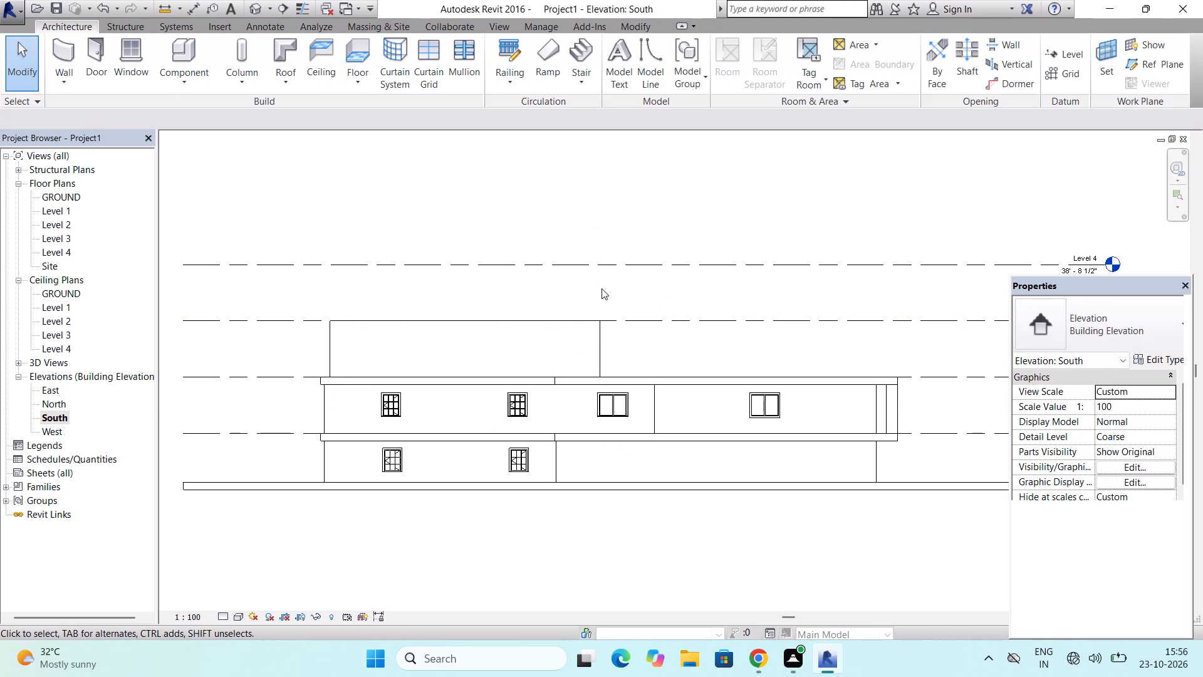
scroll(299, 392, "up", 7)
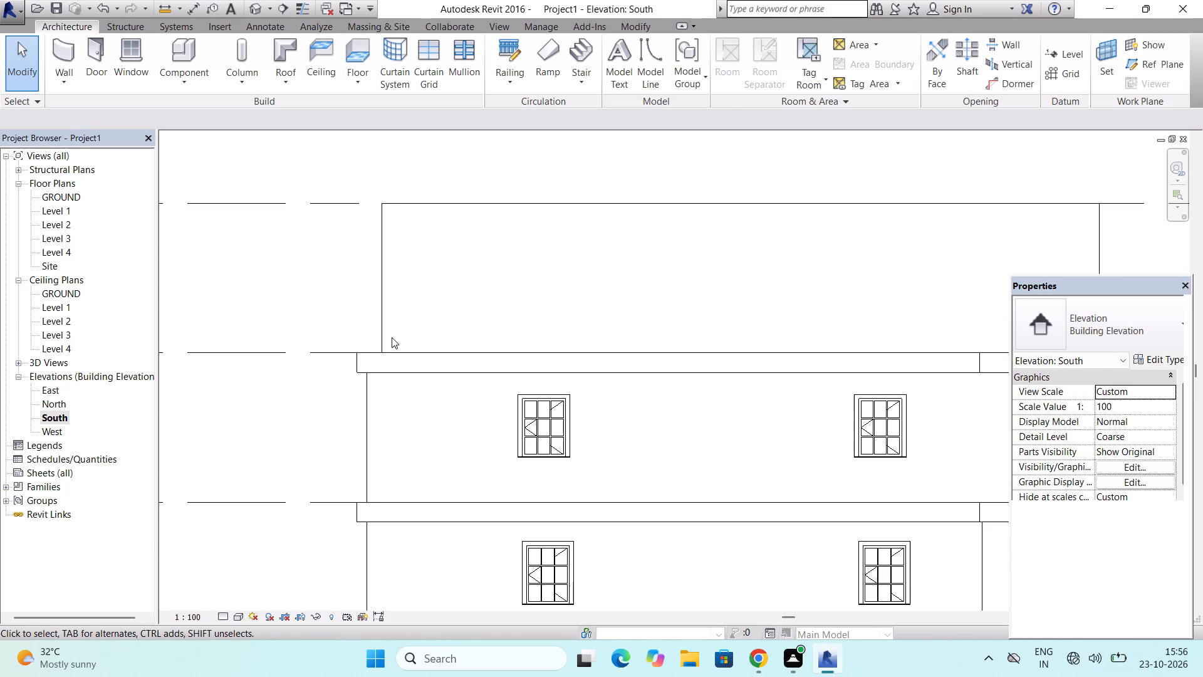
left_click(383, 331)
left_click_drag(383, 331, 358, 334)
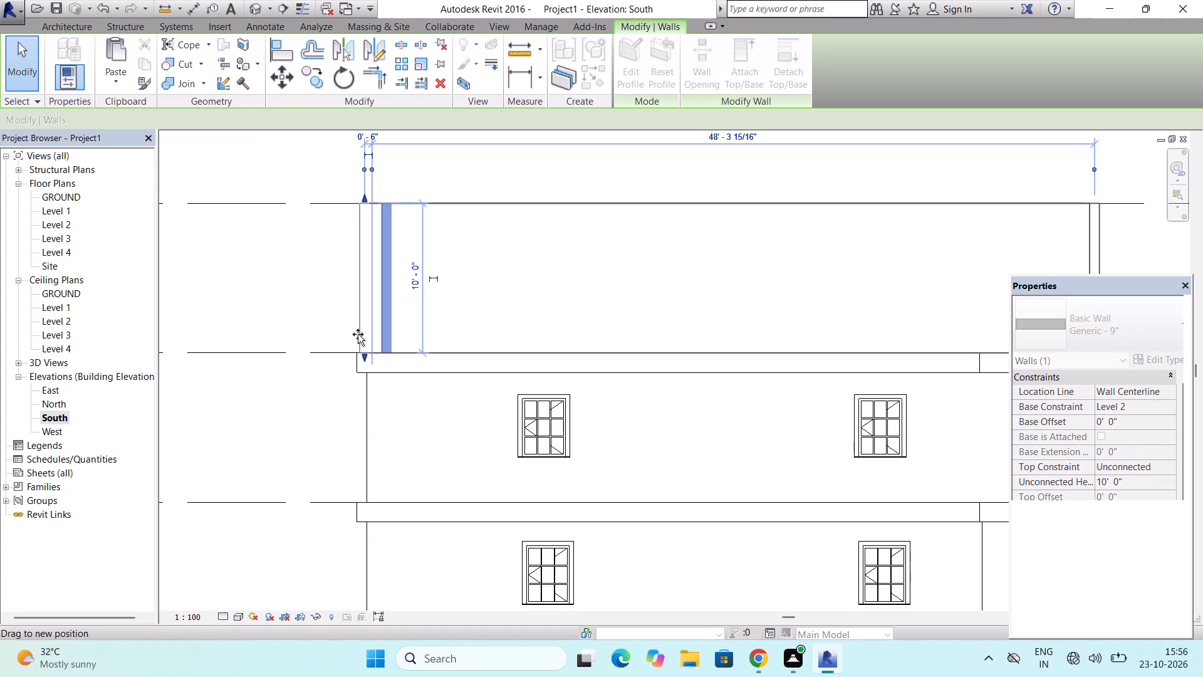
left_click_drag(358, 334, 360, 334)
key("Escape")
key("Escape")
scroll(370, 334, "down", 4)
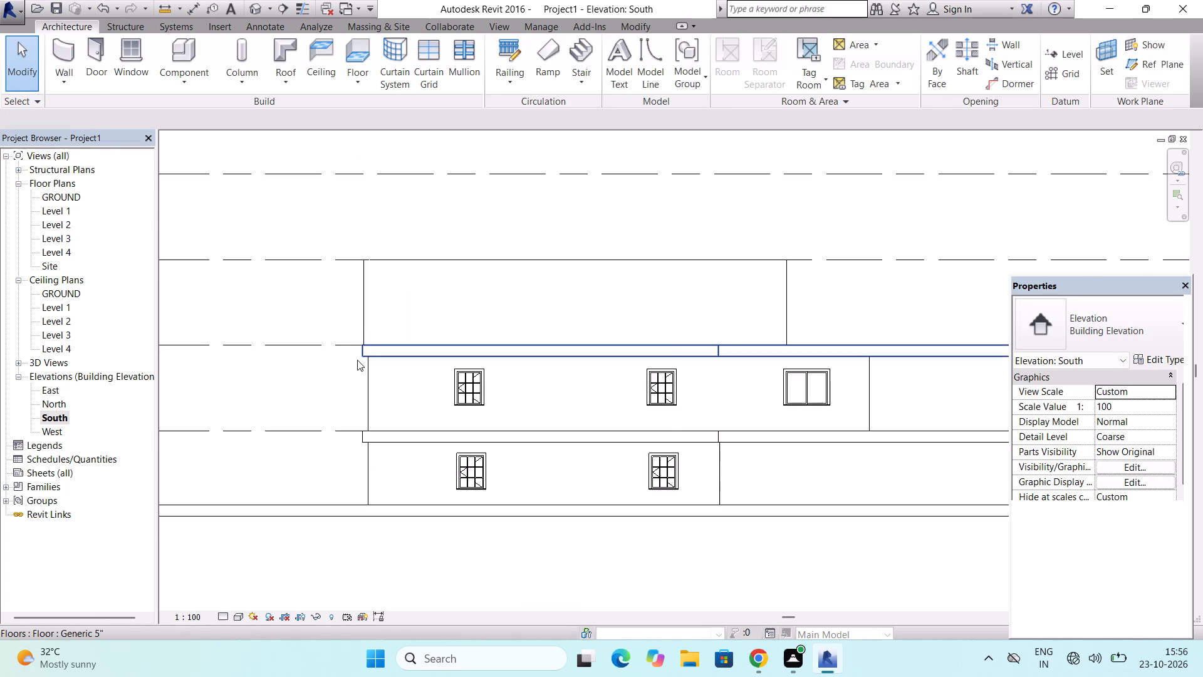
scroll(358, 360, "down", 5)
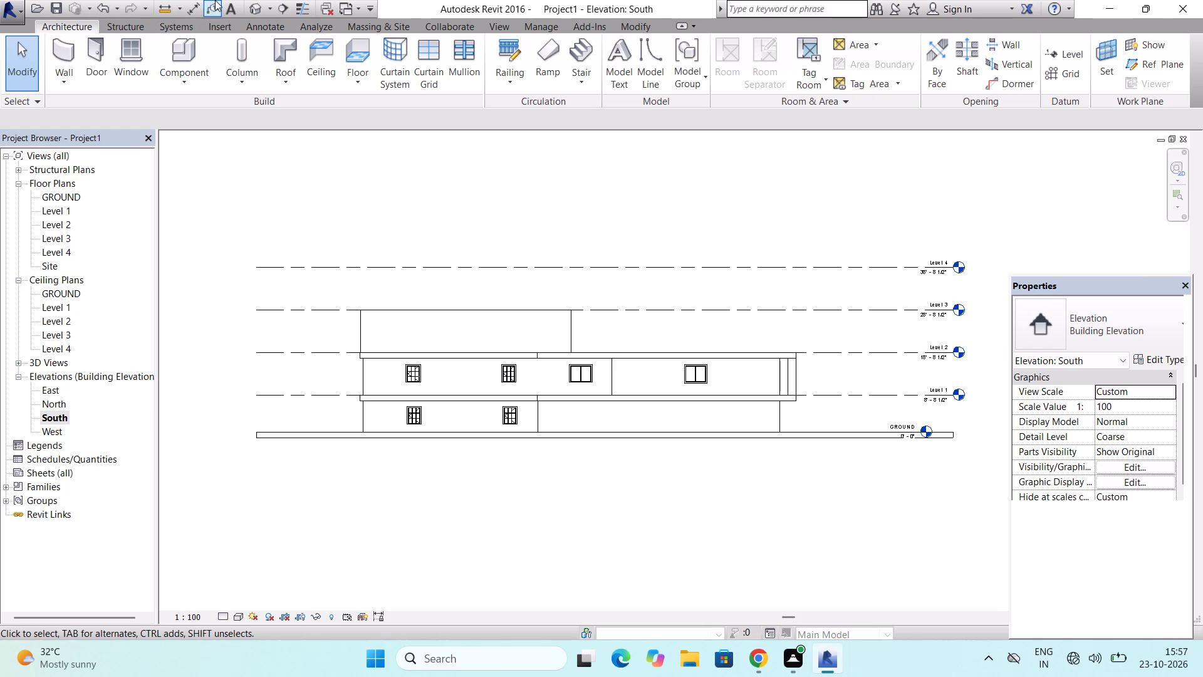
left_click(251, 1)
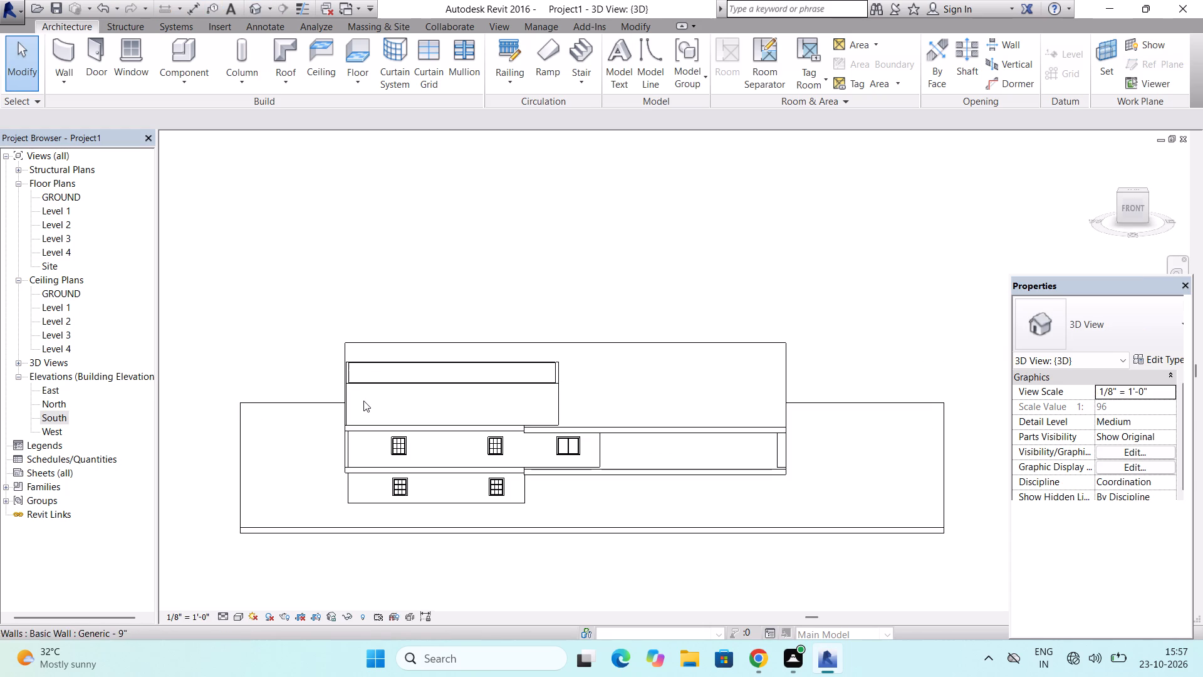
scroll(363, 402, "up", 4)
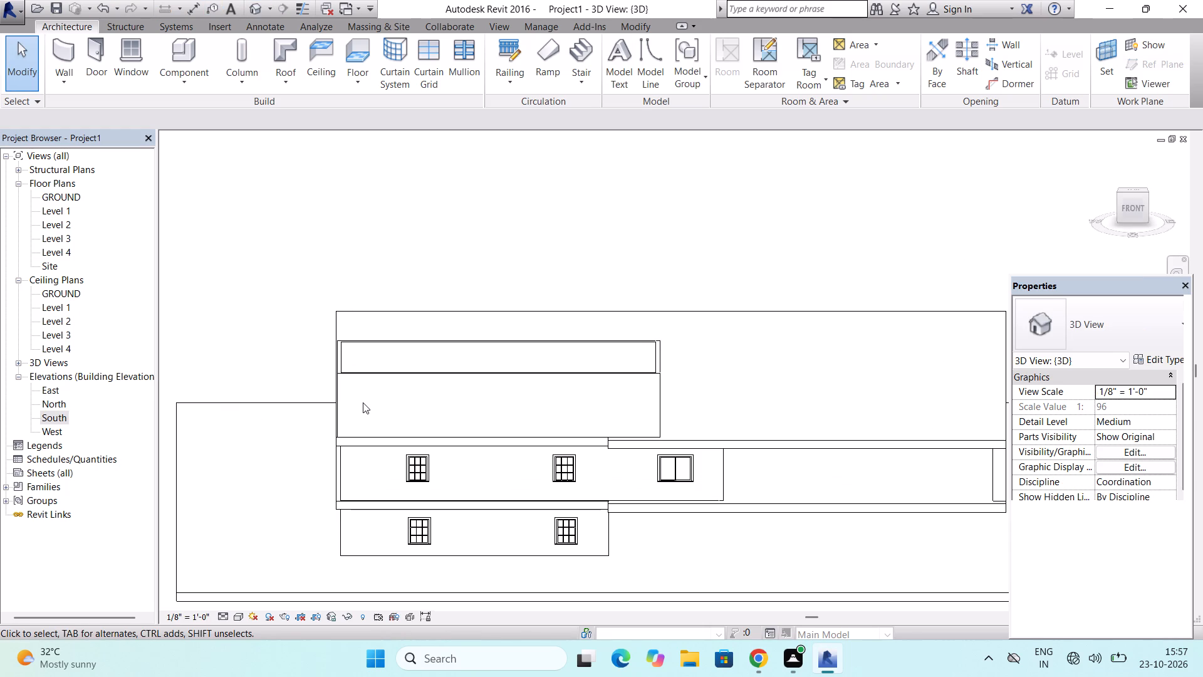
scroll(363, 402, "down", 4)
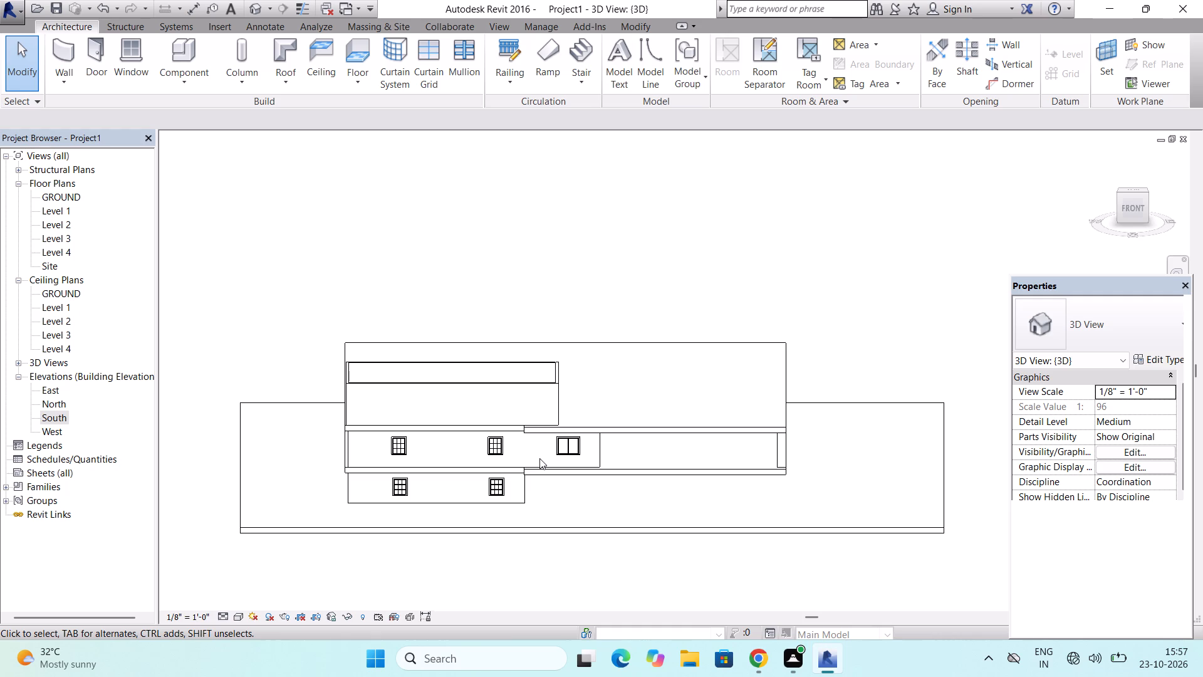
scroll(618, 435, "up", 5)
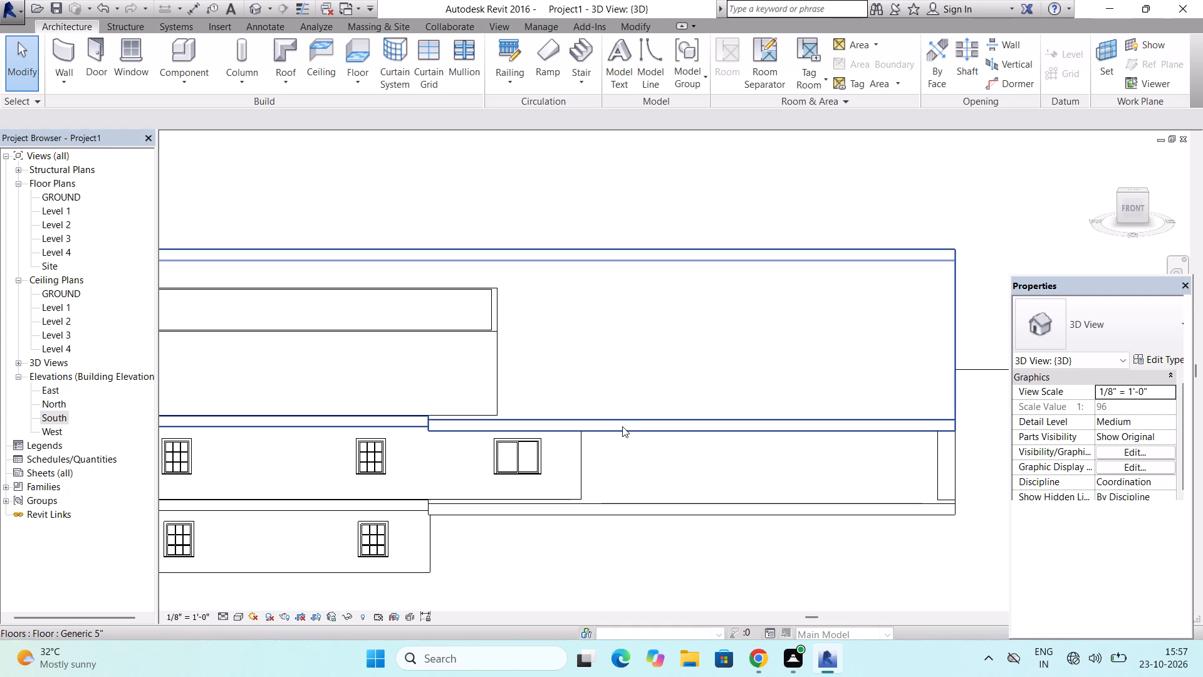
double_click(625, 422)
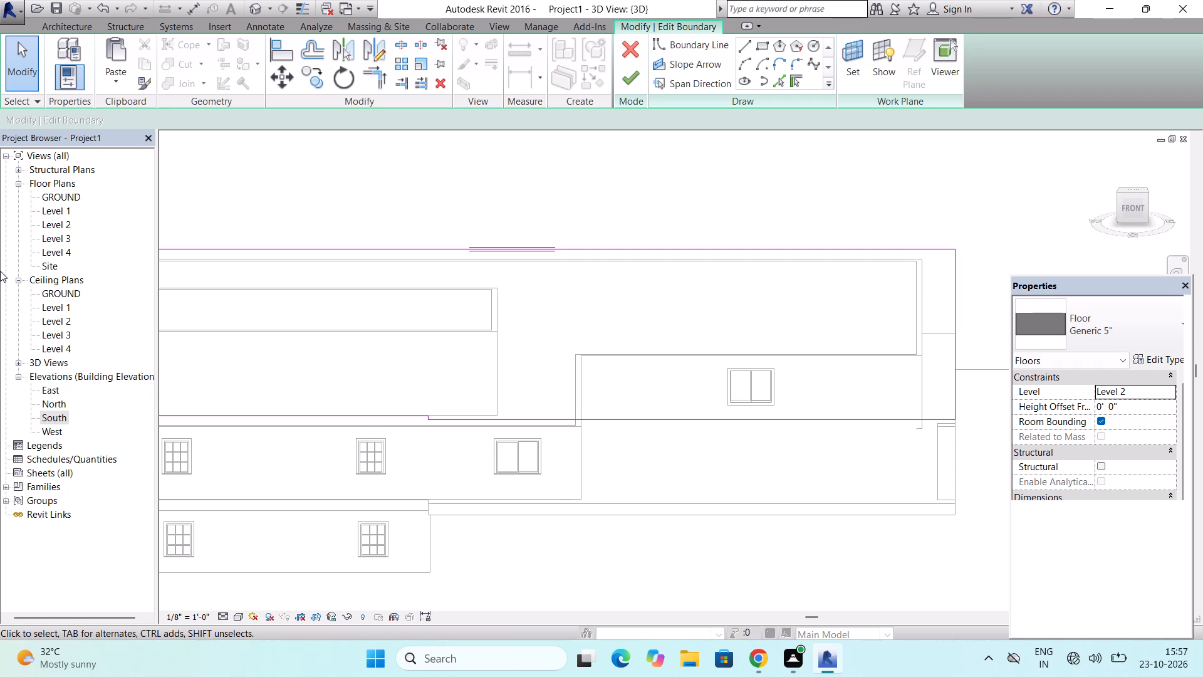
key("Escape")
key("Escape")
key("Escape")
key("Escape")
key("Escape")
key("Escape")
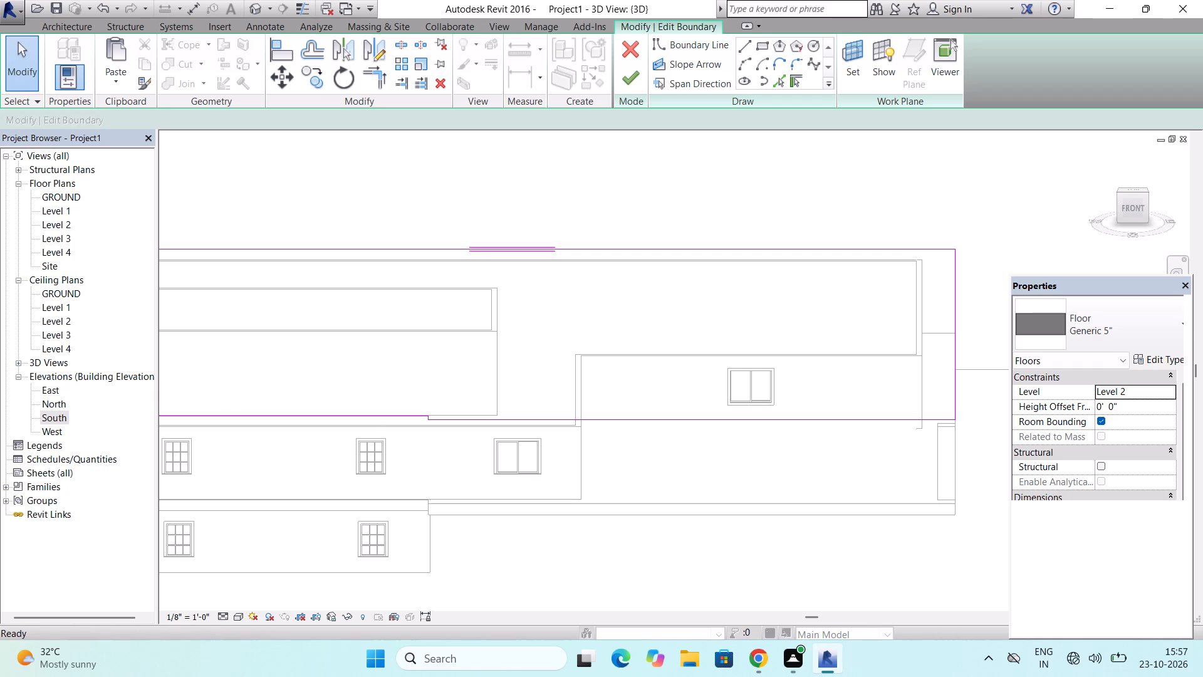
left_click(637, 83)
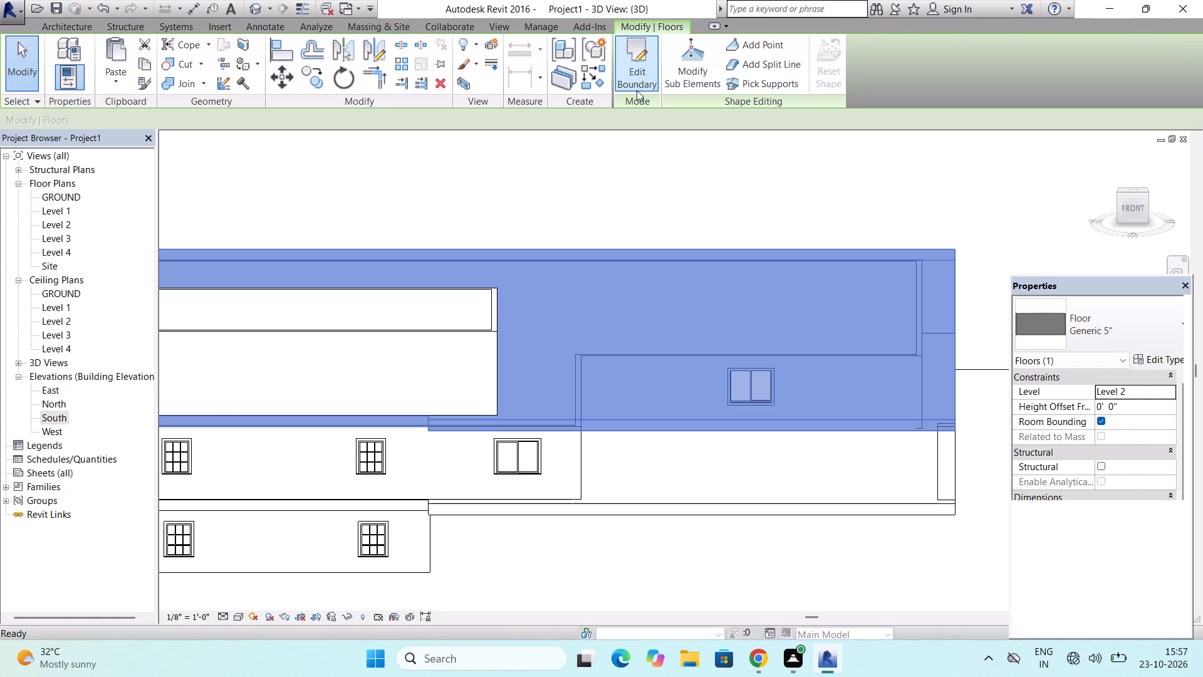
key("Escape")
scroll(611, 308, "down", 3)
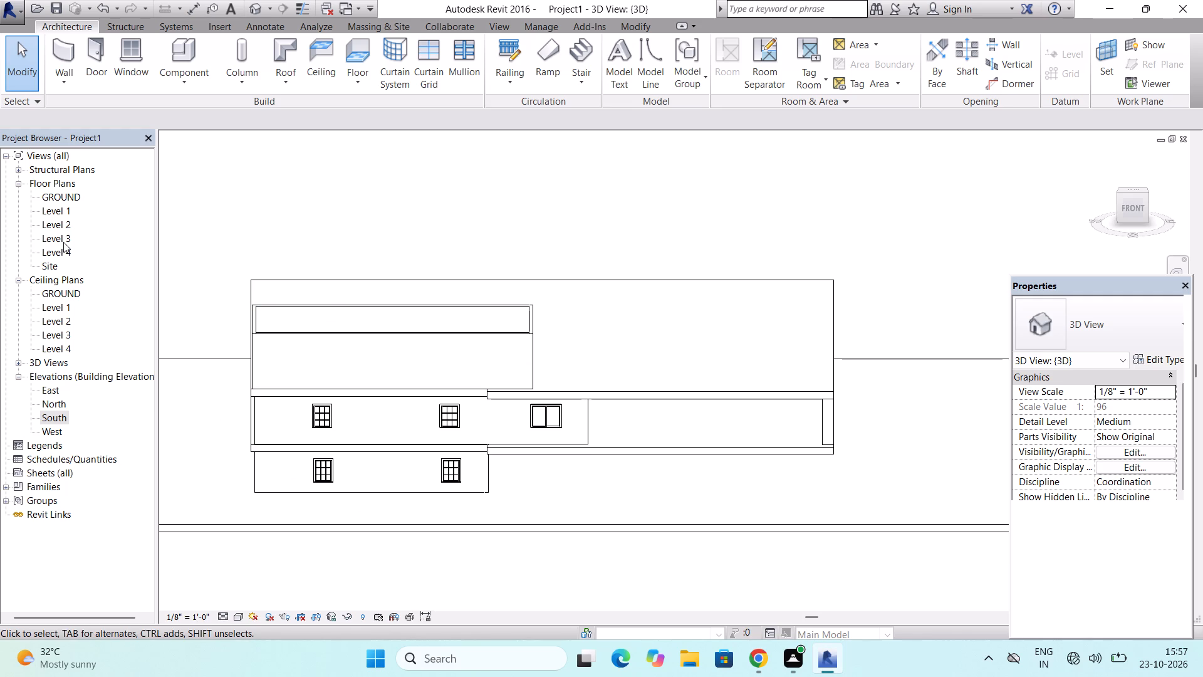
In the Level 2 floor plan, shift the west side wall of the rectangle inward into line with the Level 1 wall below.
double_click(64, 226)
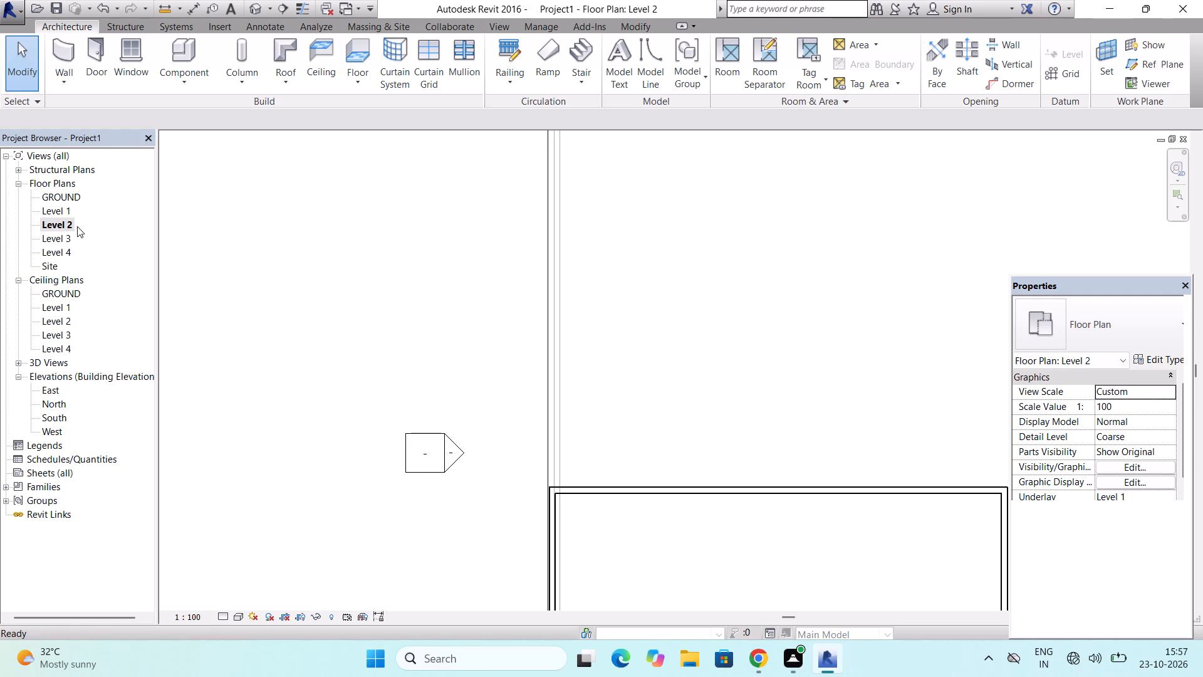
scroll(583, 216, "down", 4)
scroll(569, 402, "up", 3)
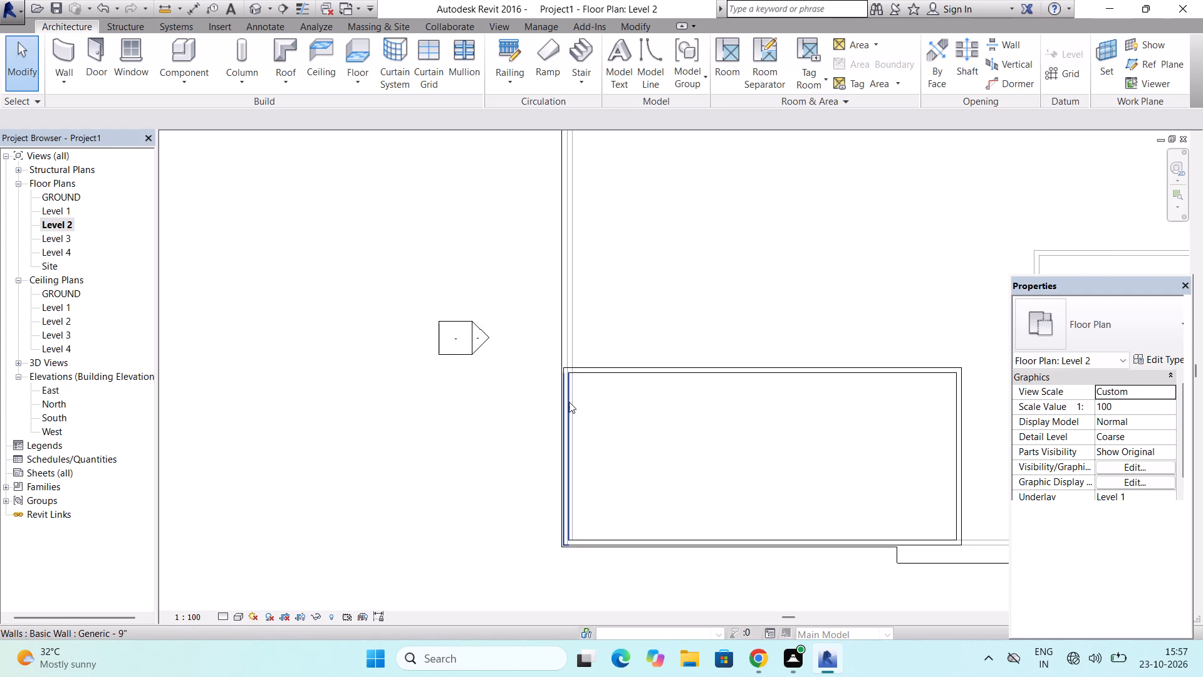
scroll(569, 402, "up", 8)
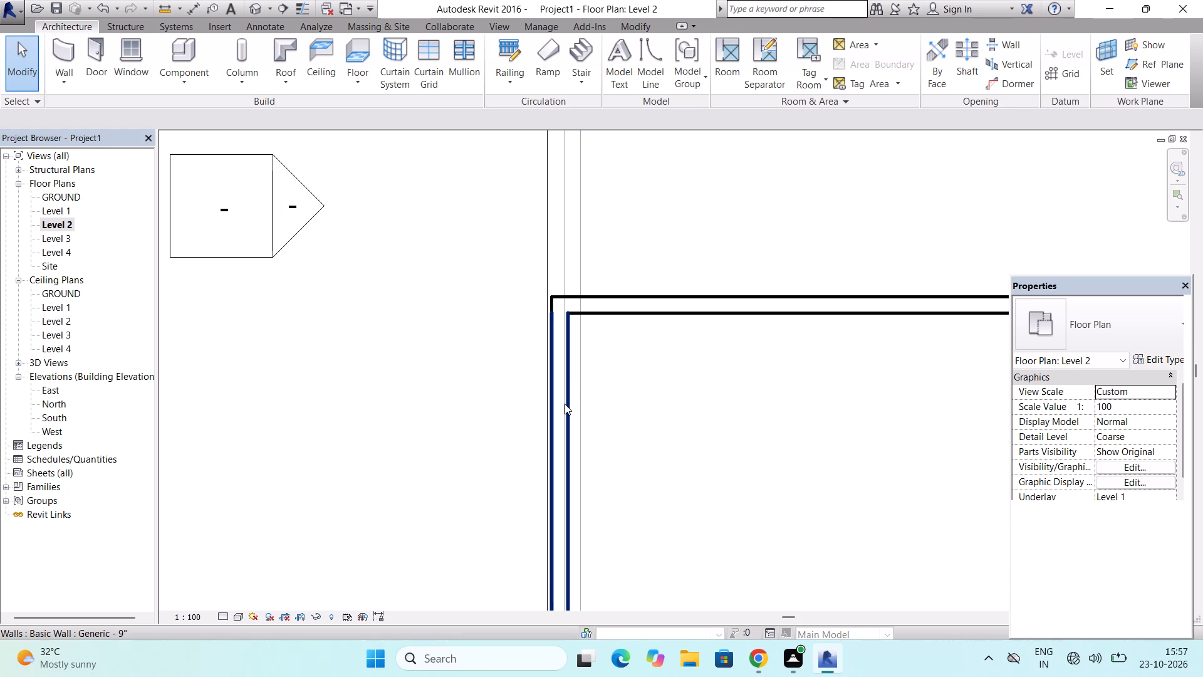
left_click_drag(565, 404, 603, 409)
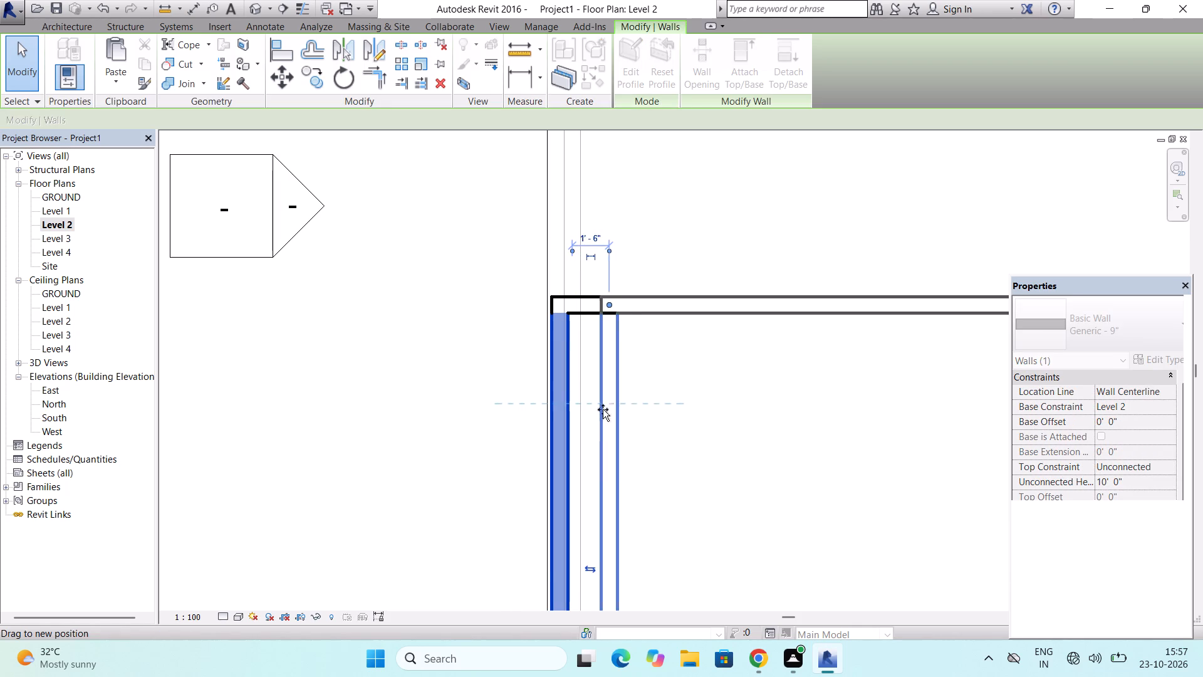
left_click_drag(603, 409, 563, 414)
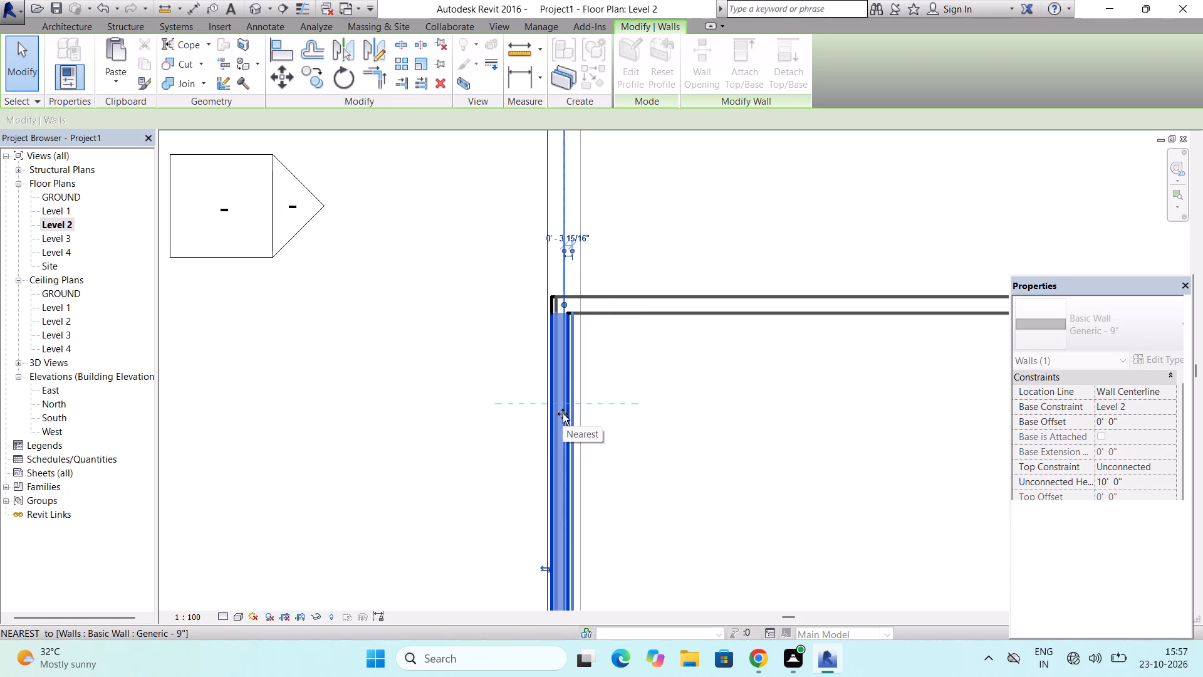
left_click_drag(563, 414, 572, 414)
key("Escape")
key("Escape")
key("Escape")
key("Escape")
scroll(615, 375, "down", 6)
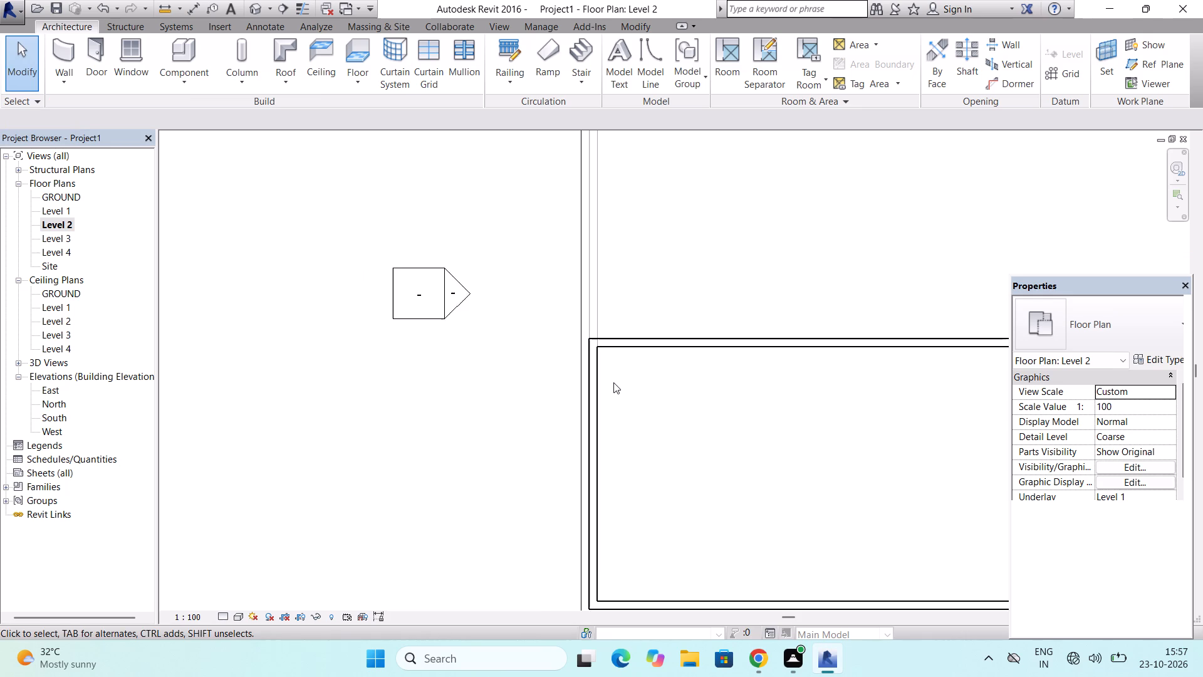
scroll(613, 384, "down", 7)
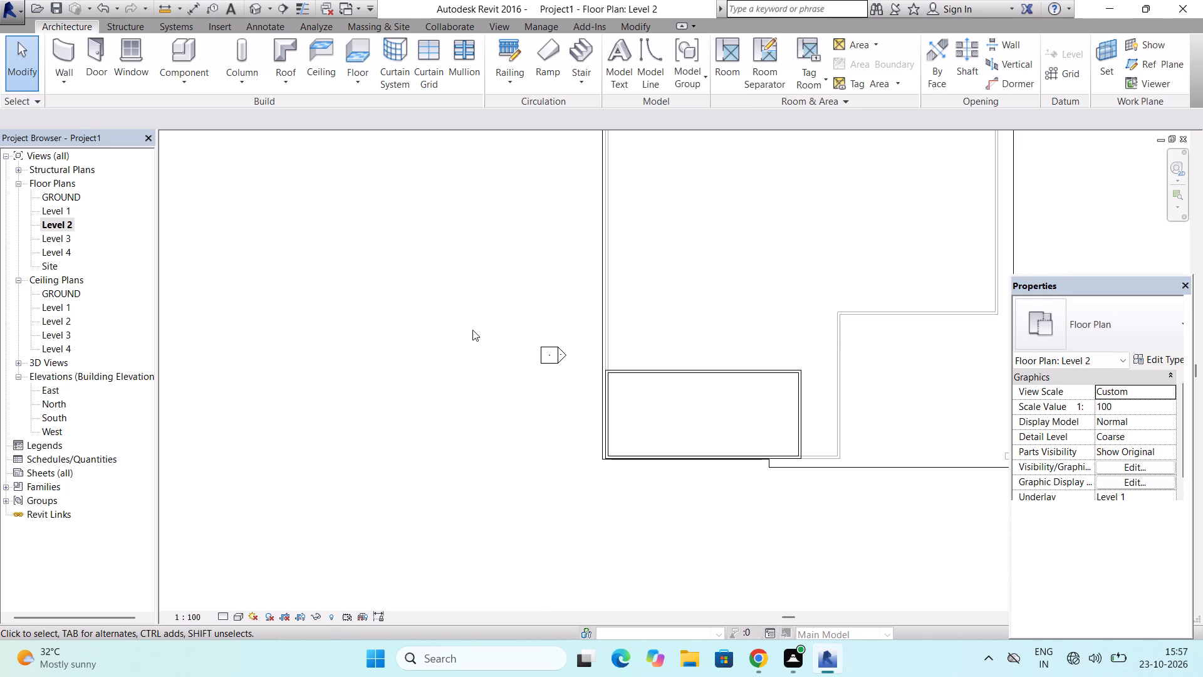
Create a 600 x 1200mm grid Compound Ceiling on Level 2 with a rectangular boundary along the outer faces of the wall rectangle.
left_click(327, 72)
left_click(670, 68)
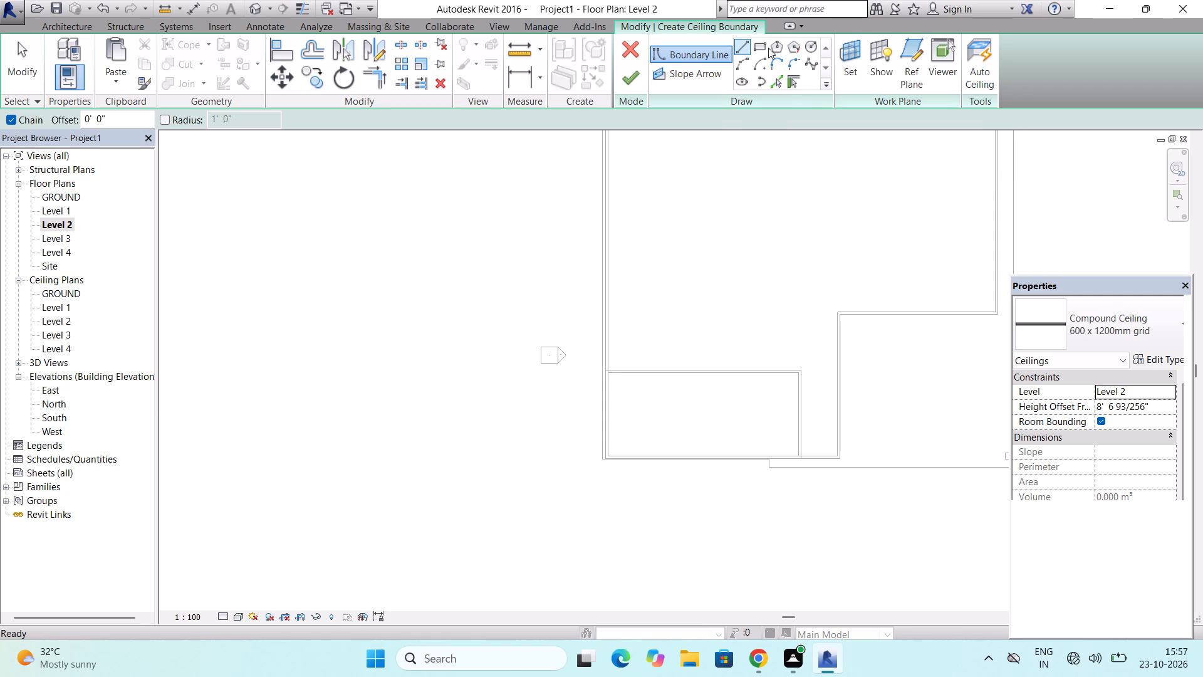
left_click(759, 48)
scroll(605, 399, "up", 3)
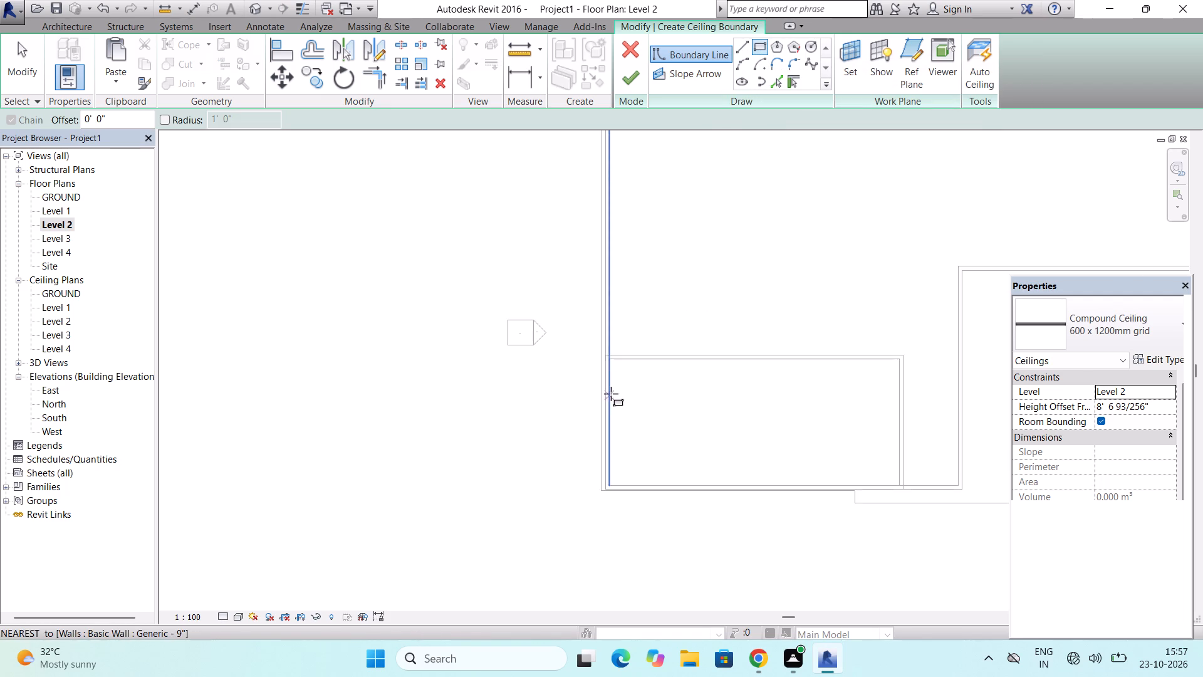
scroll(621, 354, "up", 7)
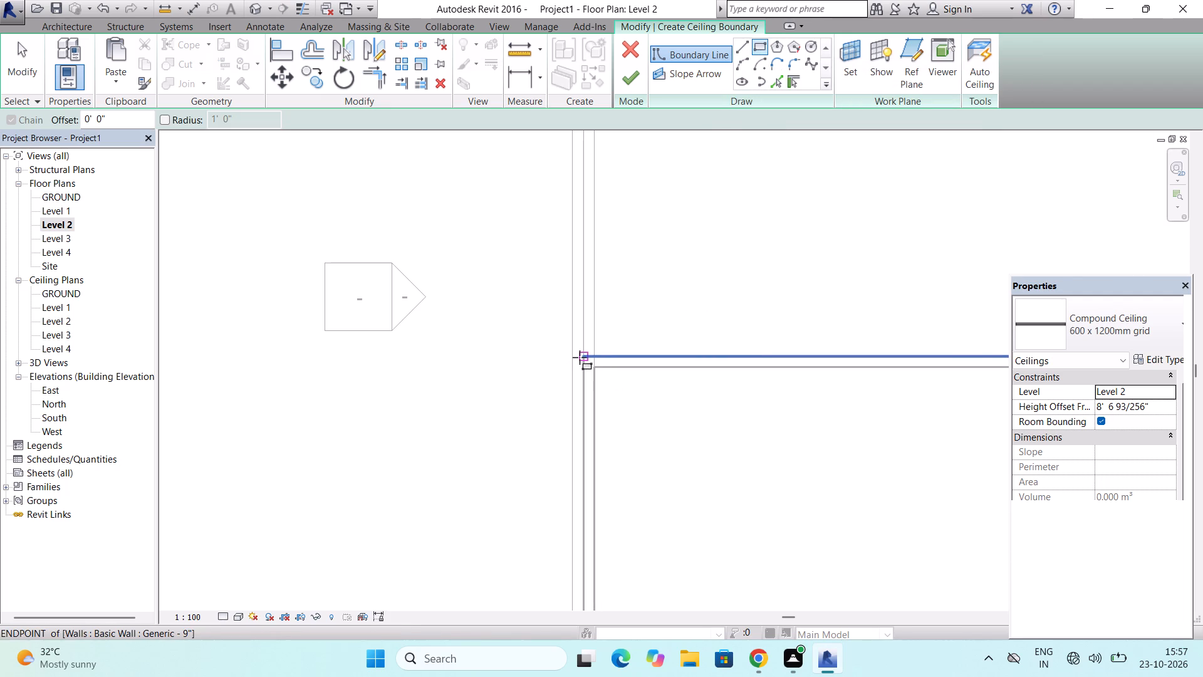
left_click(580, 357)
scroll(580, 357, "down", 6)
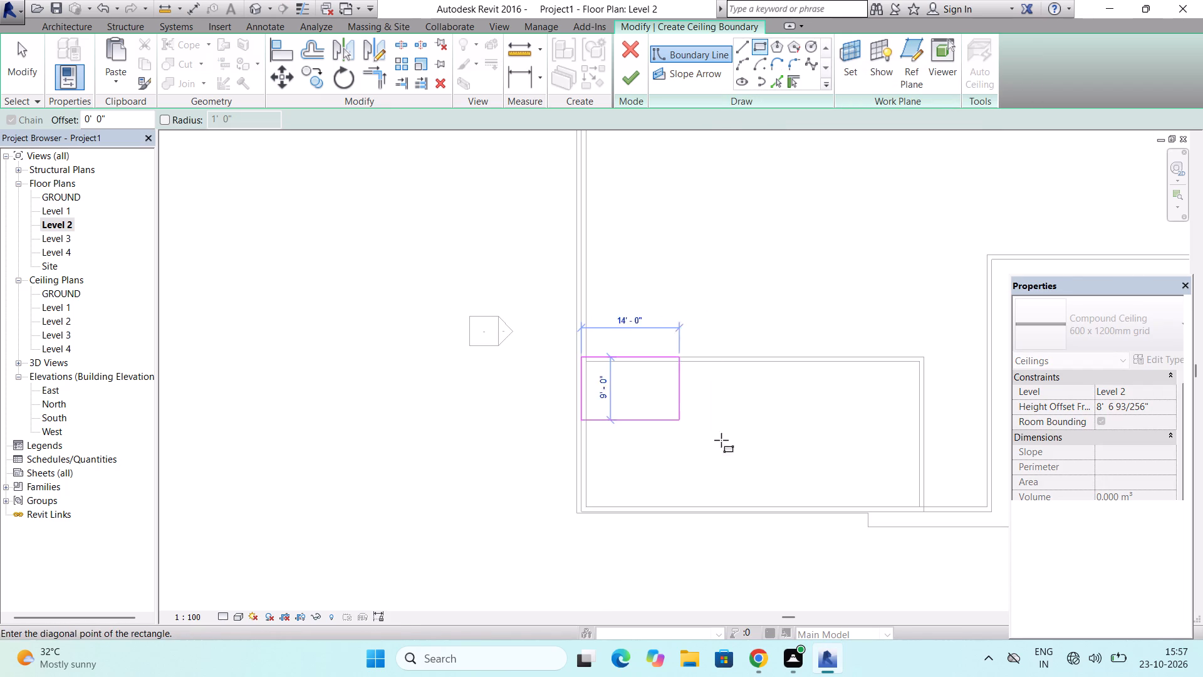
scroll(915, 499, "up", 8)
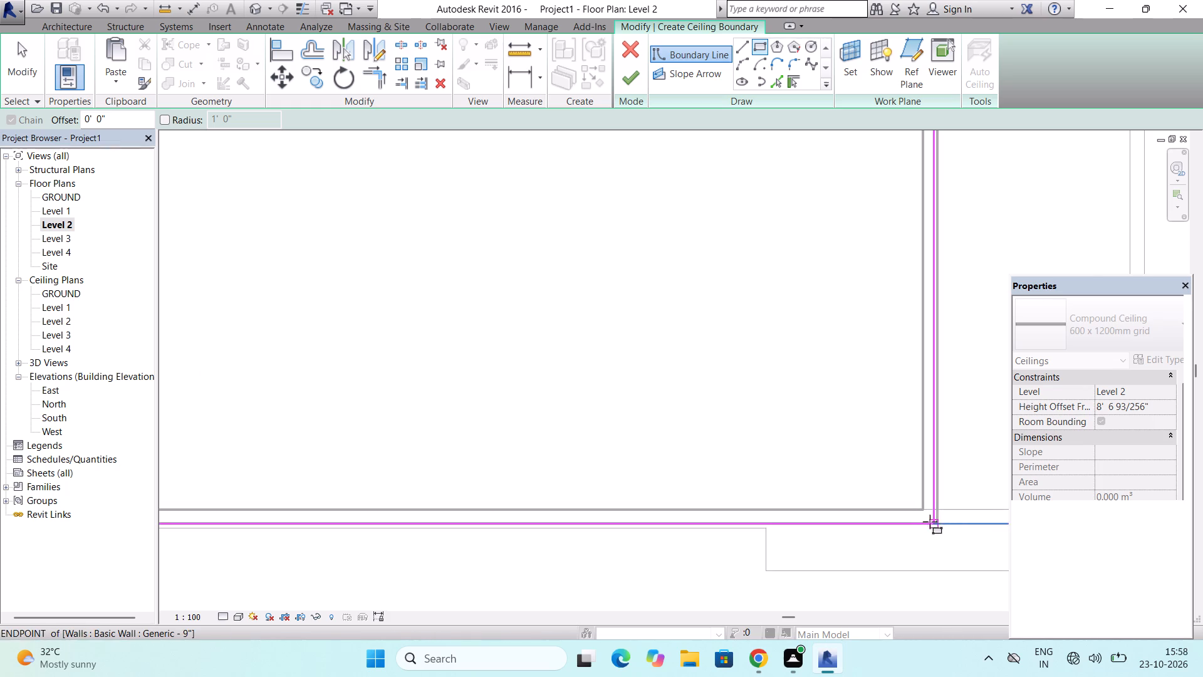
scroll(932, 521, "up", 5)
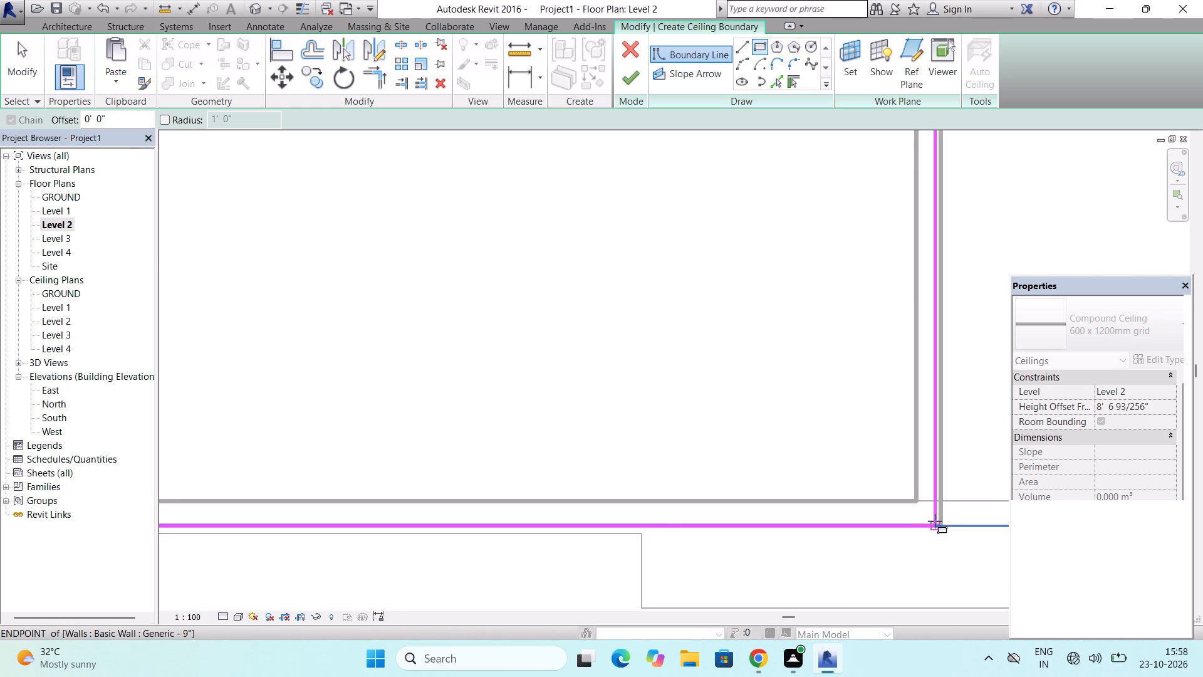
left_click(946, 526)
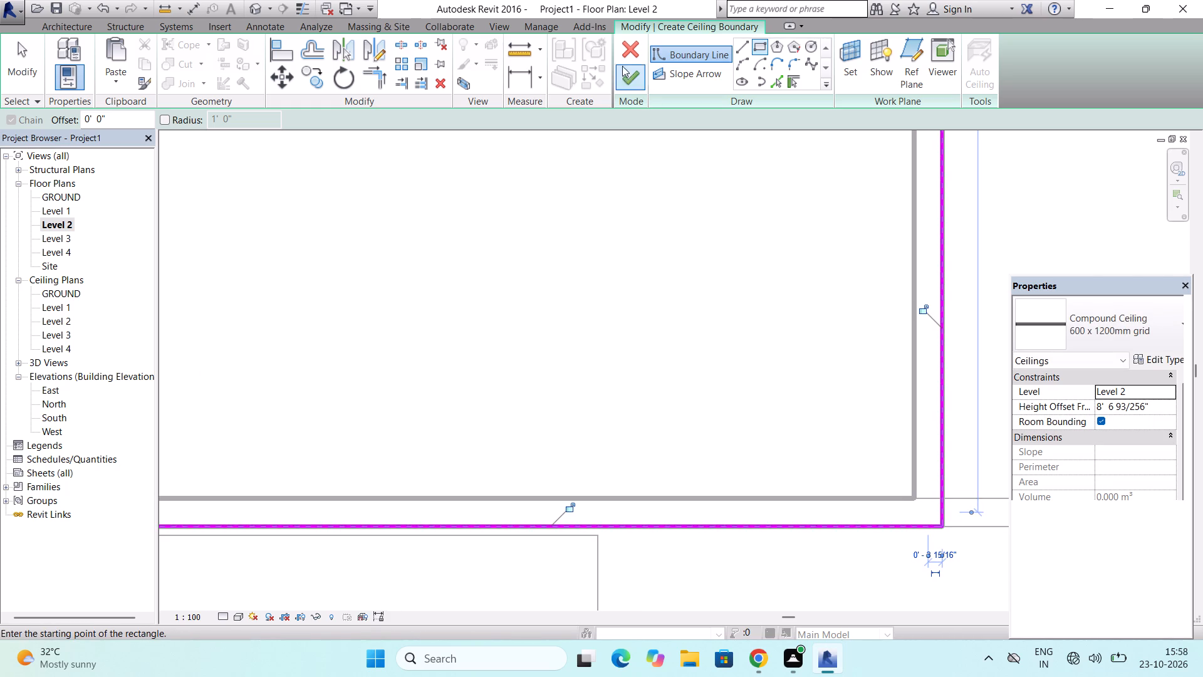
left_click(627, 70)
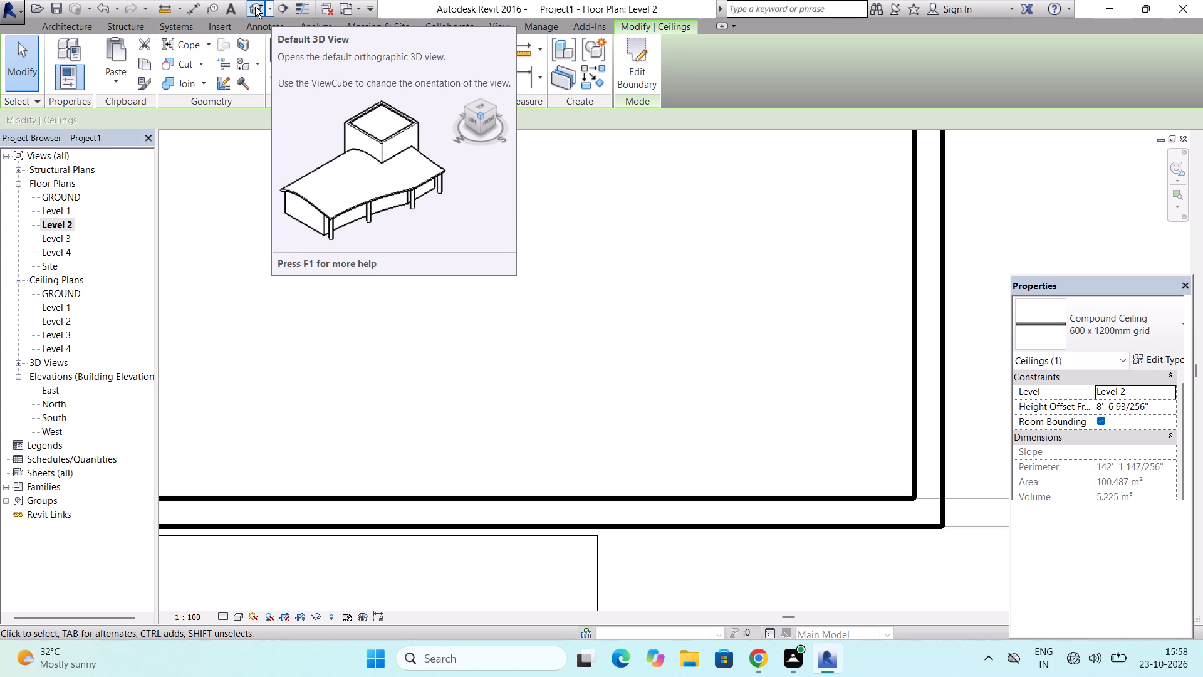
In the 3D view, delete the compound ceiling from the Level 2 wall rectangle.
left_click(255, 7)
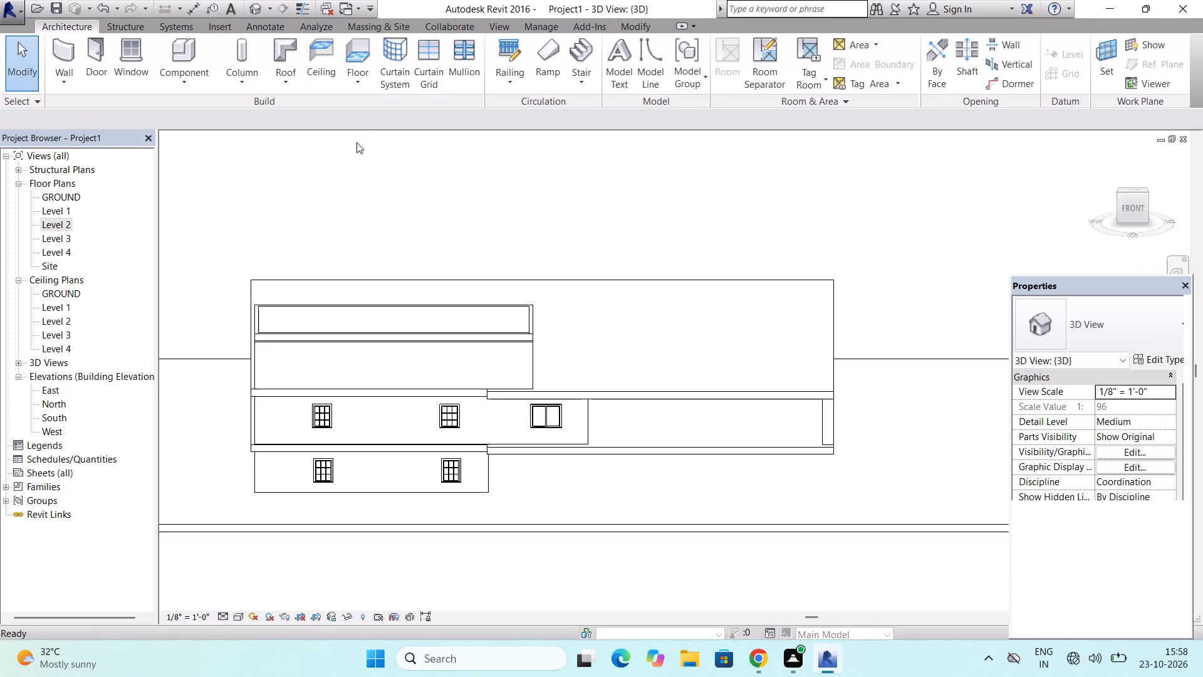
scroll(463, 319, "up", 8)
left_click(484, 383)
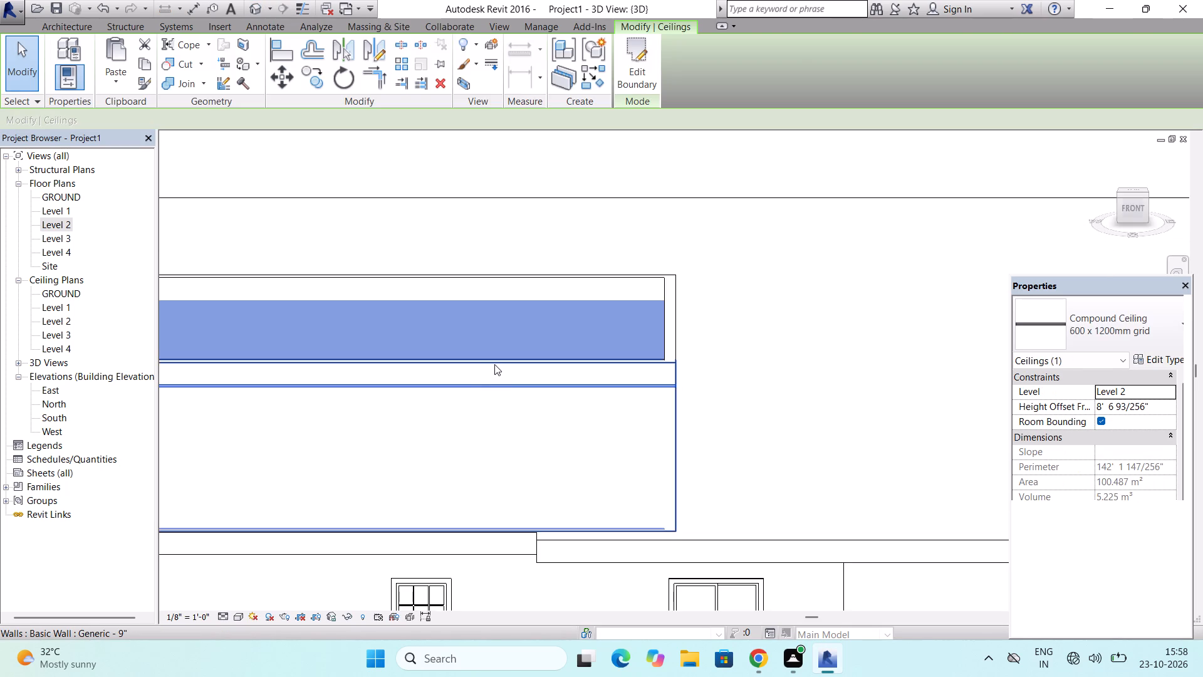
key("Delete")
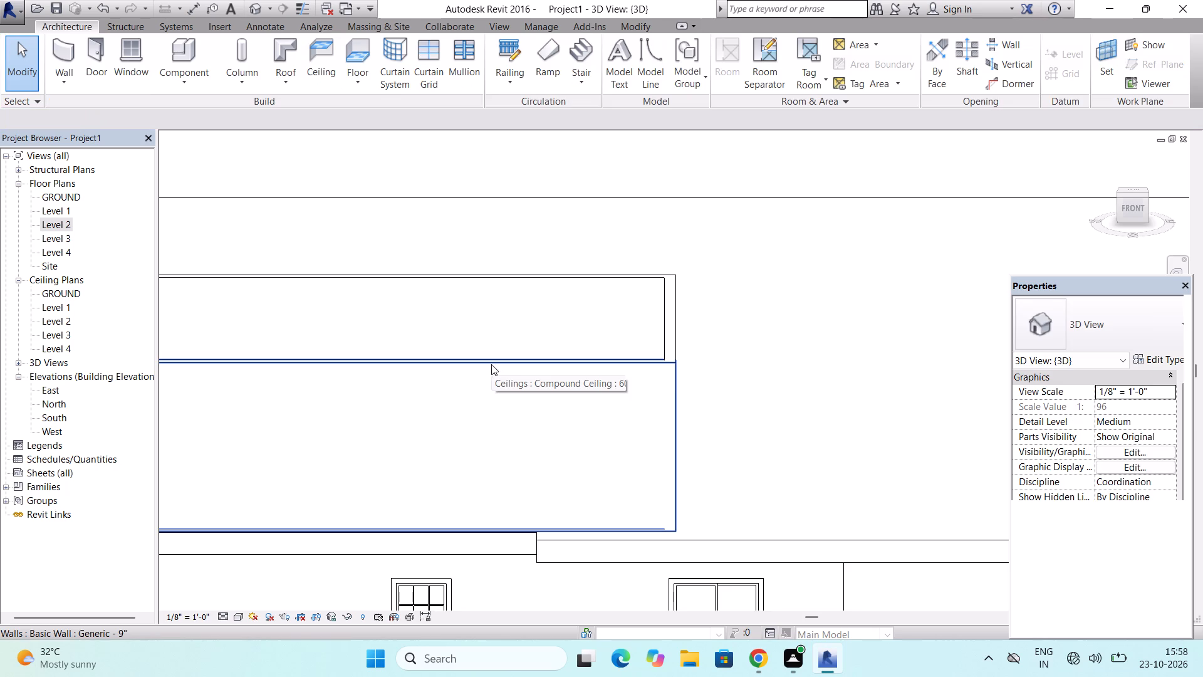
In the 3D view, raise the top of the east side wall of the Level 2 rectangle to about 14' 0" high.
left_click(660, 327)
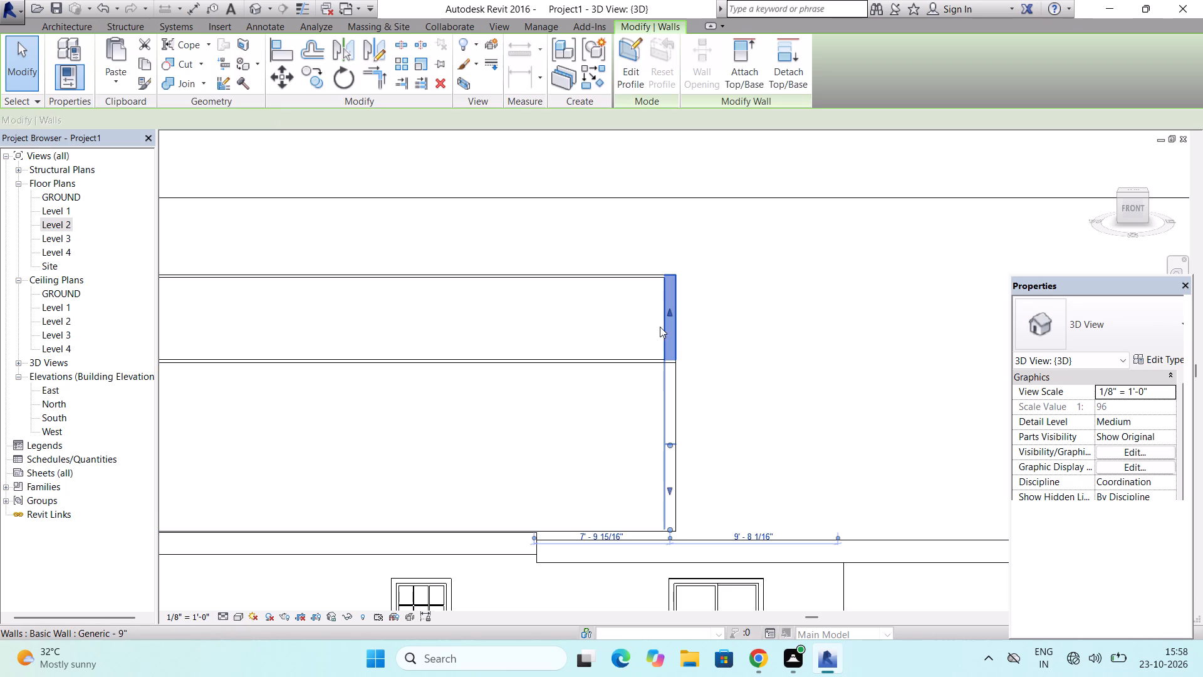
left_click_drag(669, 312, 669, 267)
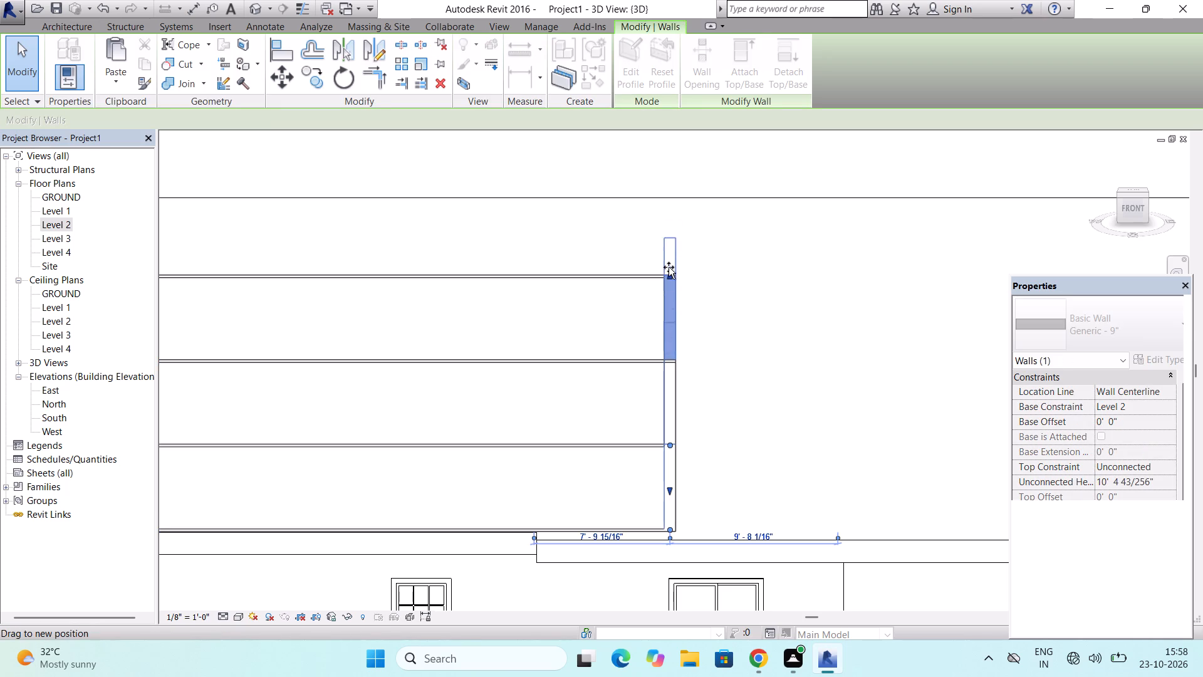
left_click_drag(669, 267, 669, 249)
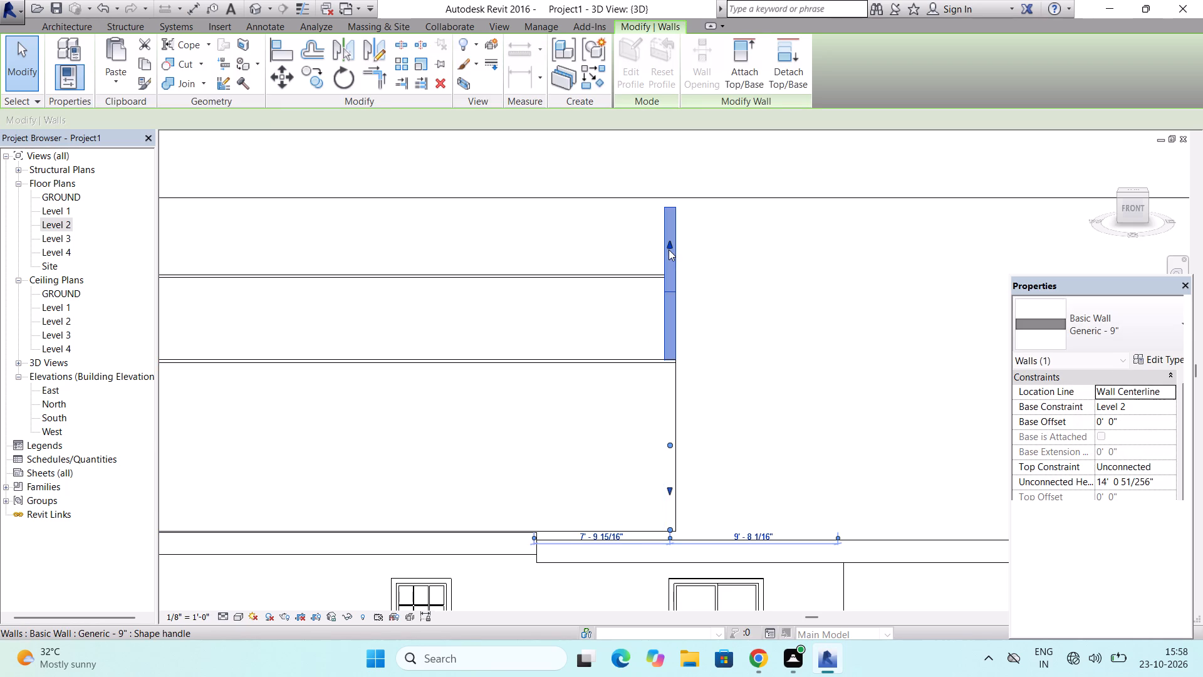
In the South elevation, raise the top of the Level 2 rectangle's east side wall to Level 4, making it 20' 0" high.
double_click(56, 404)
double_click(56, 415)
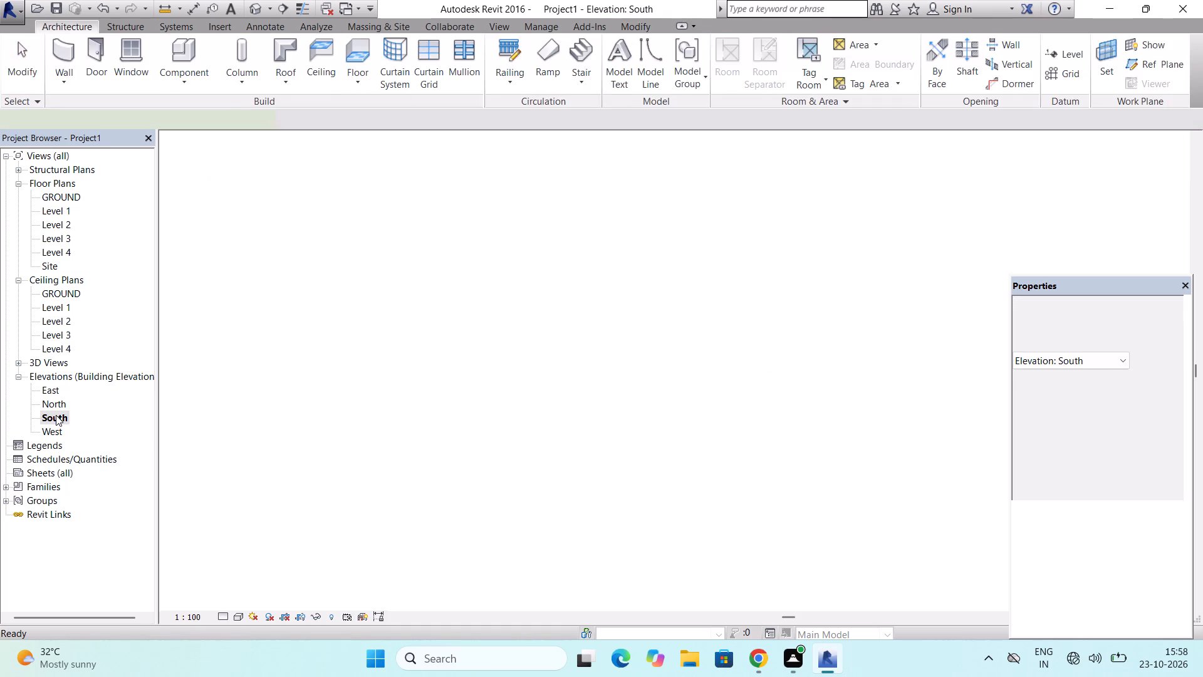
scroll(610, 293, "up", 6)
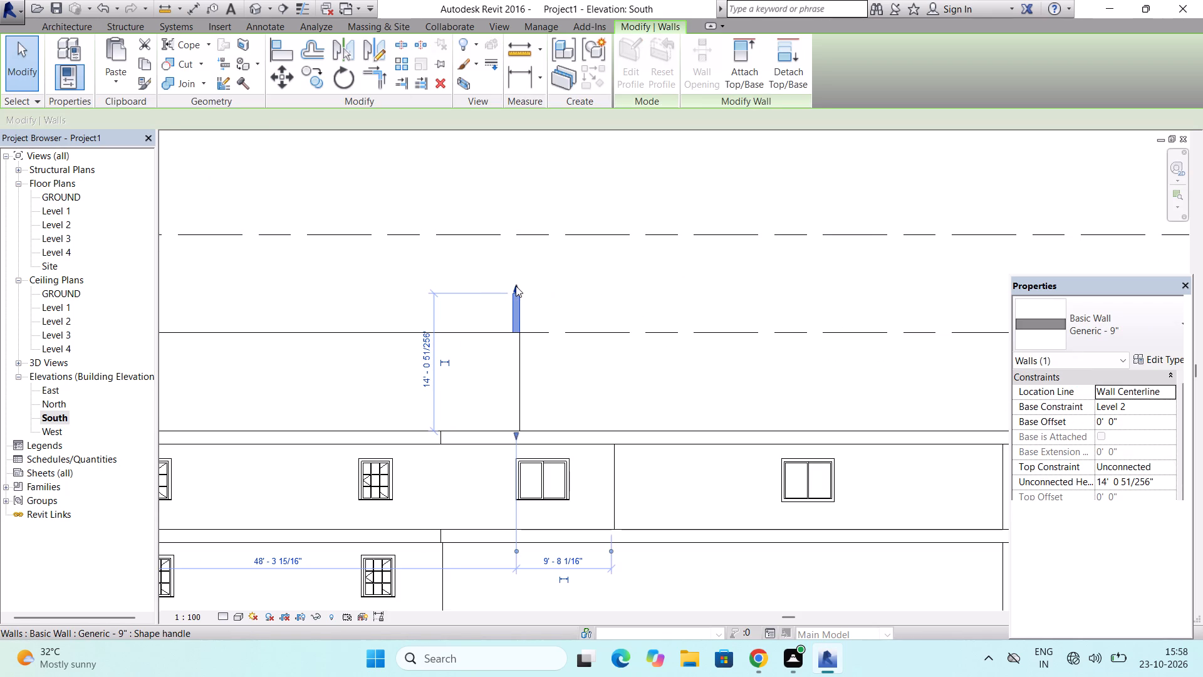
left_click_drag(516, 286, 526, 238)
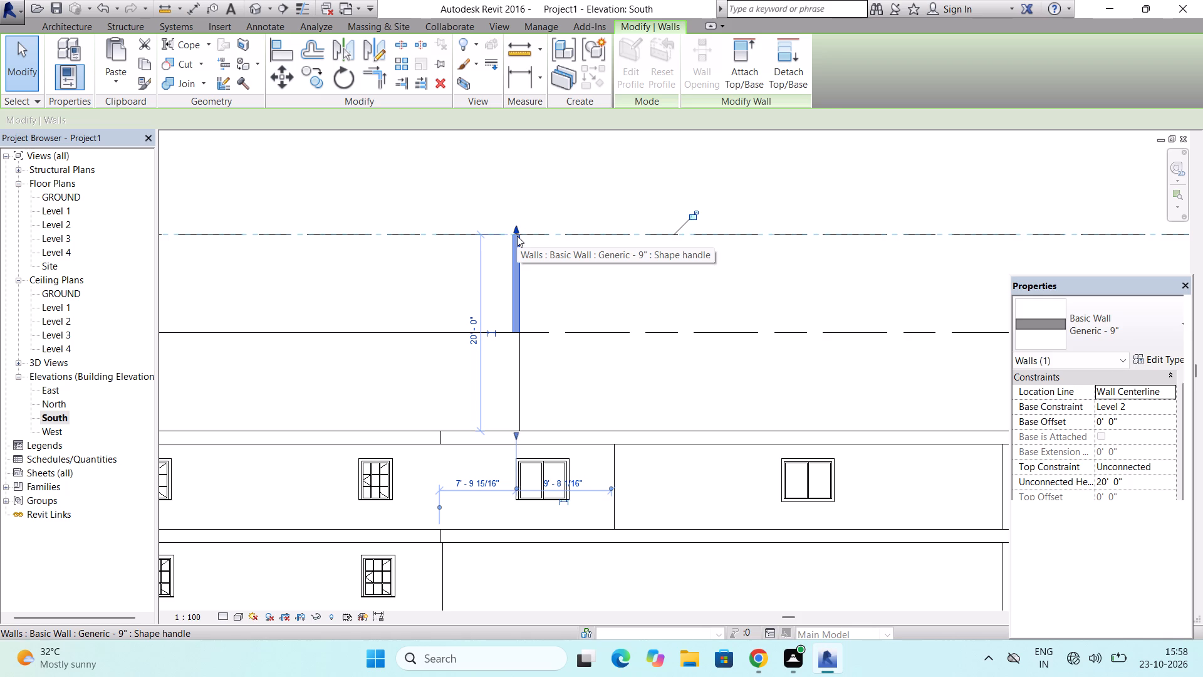
scroll(517, 236, "down", 3)
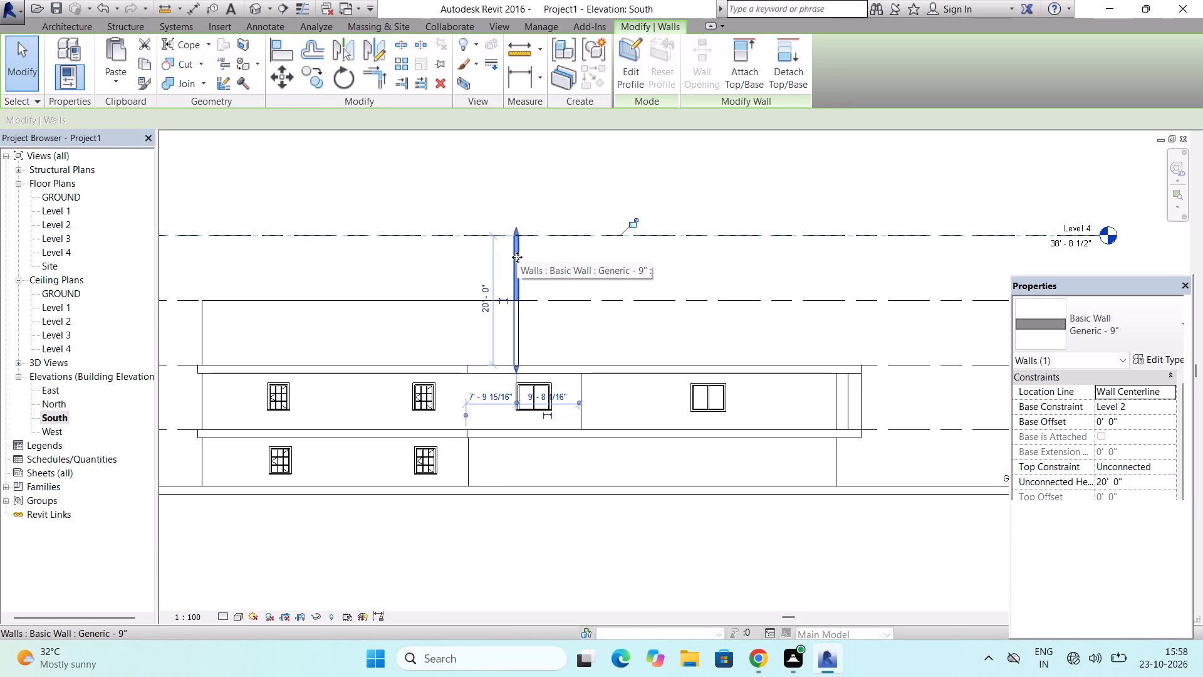
Raise the top of the Level 2 rectangle's south wall to Level 4, making it 20' 0" high.
left_click(343, 296)
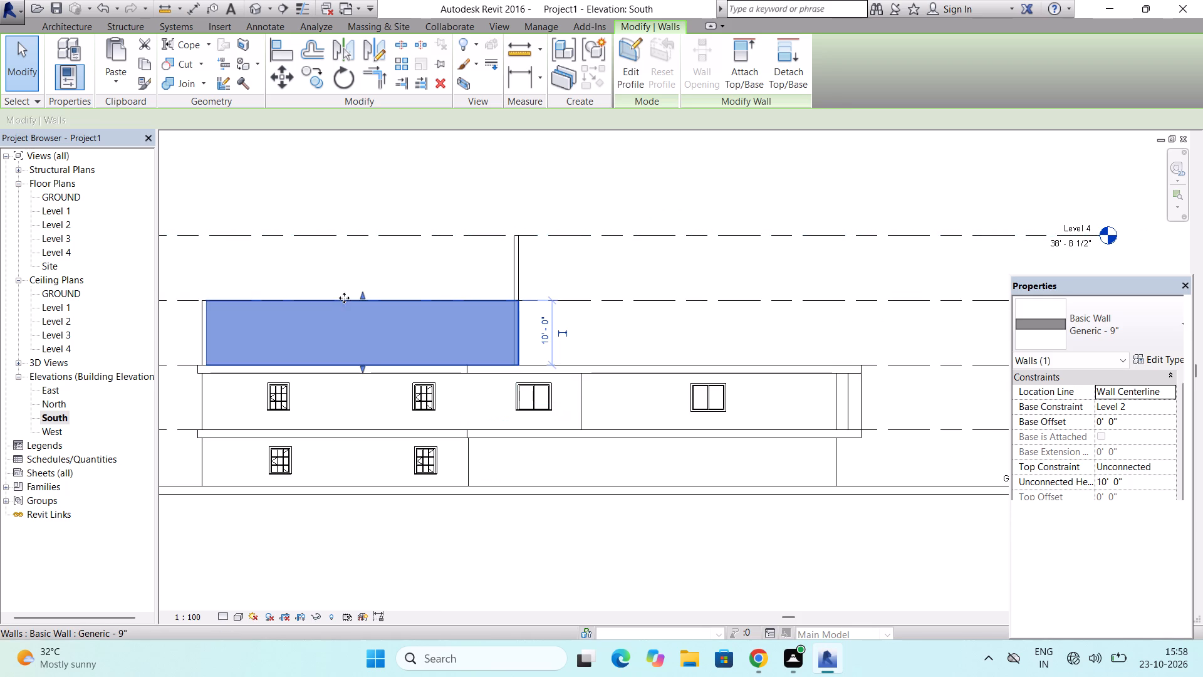
left_click_drag(363, 295, 367, 268)
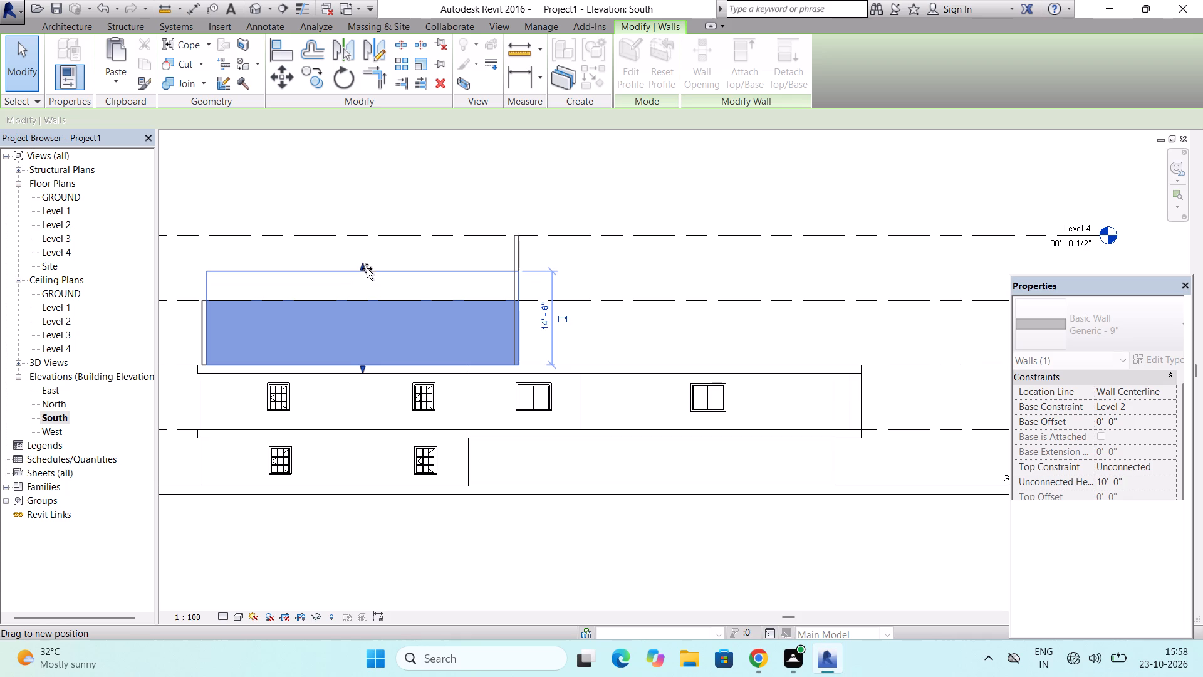
left_click_drag(367, 268, 383, 238)
scroll(389, 276, "down", 2)
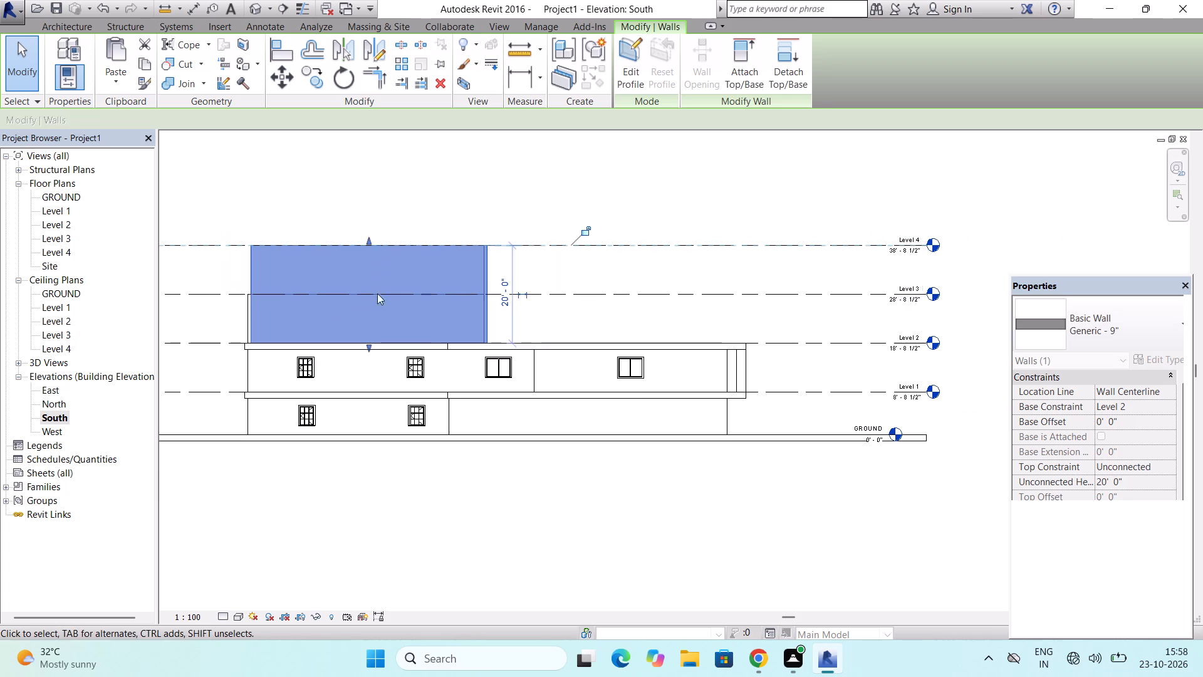
scroll(246, 307, "up", 7)
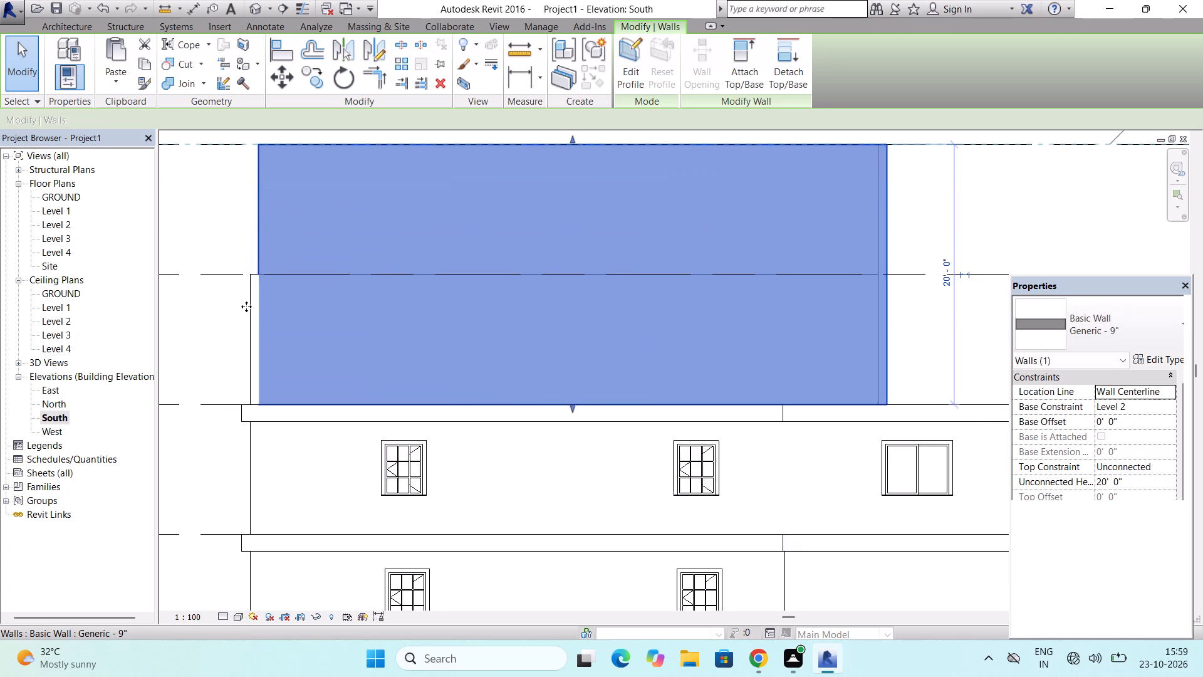
scroll(246, 307, "up", 1)
left_click(247, 307)
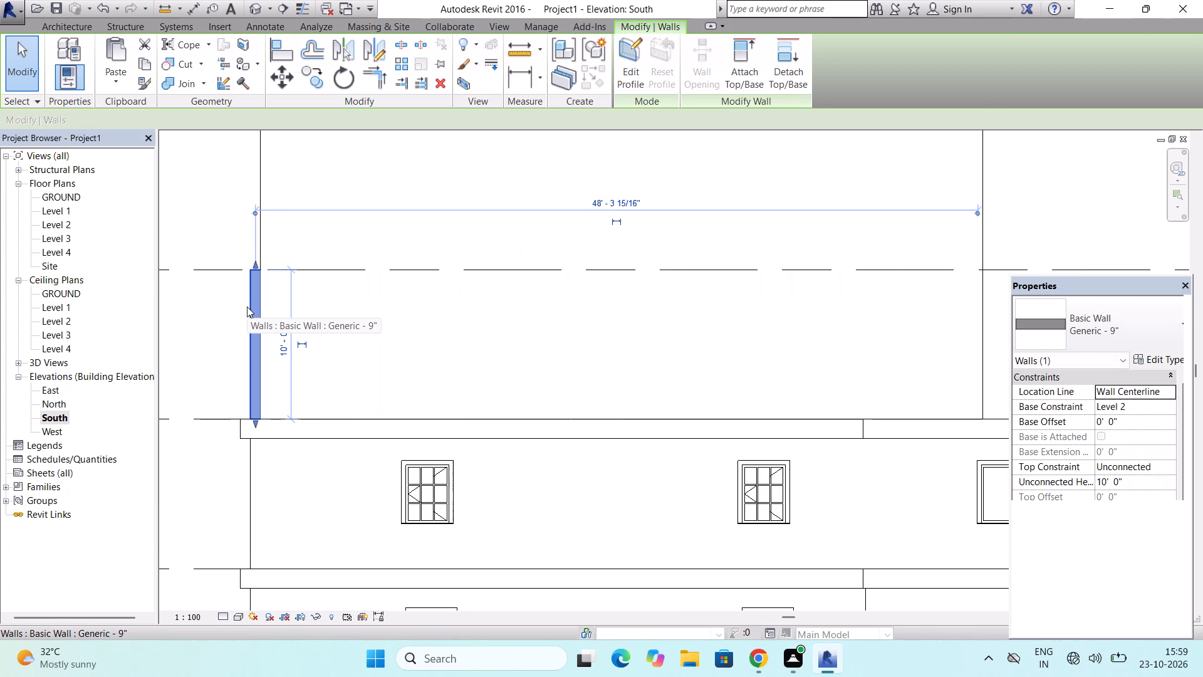
key("Escape")
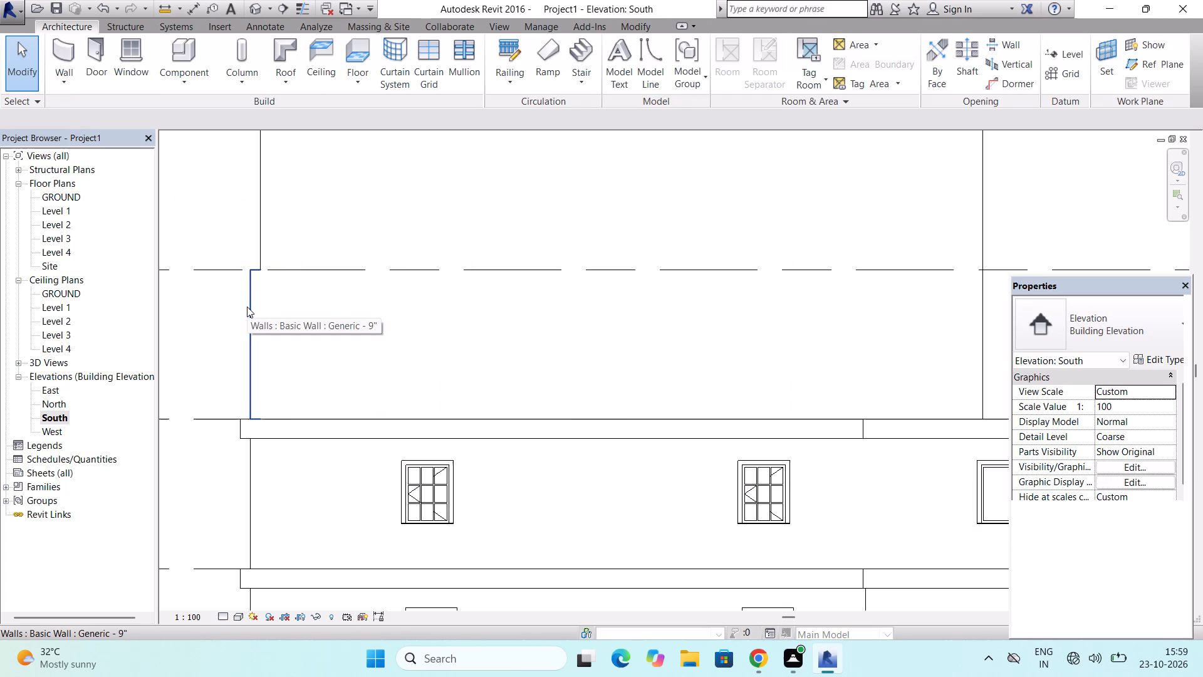
scroll(309, 342, "down", 4)
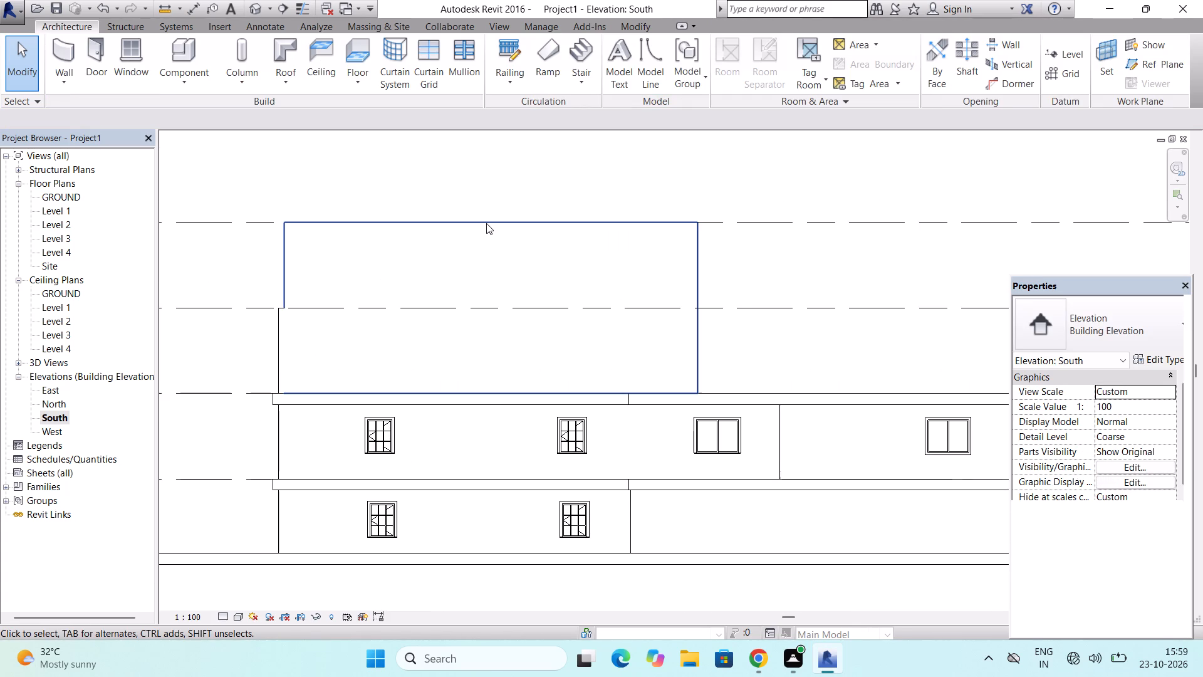
Open the profile of the Level 2 south wall for editing and delete its top edge line.
left_click(486, 223)
triple_click(486, 223)
triple_click(486, 223)
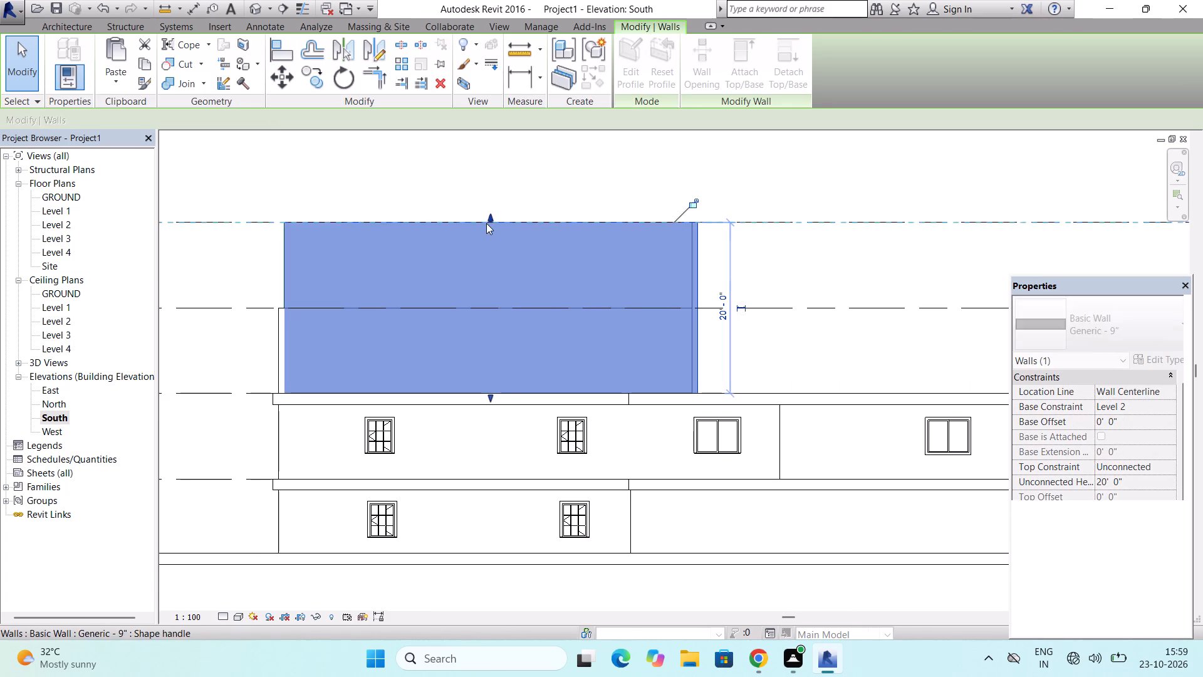
triple_click(486, 223)
left_click(486, 223)
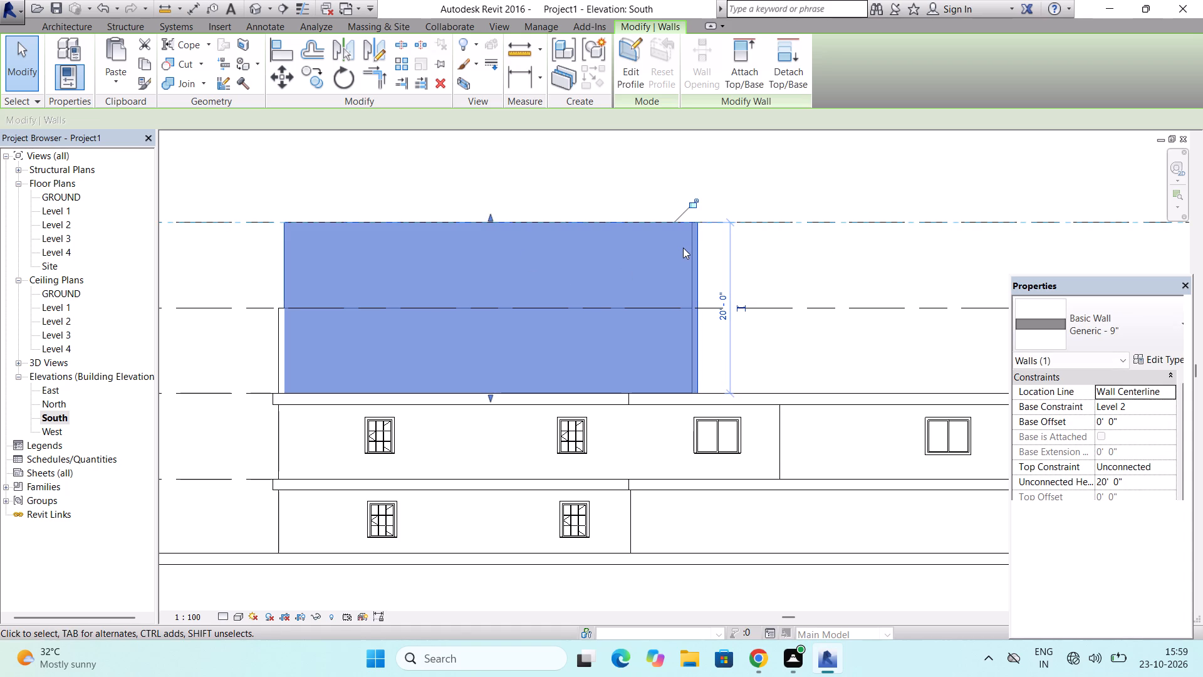
key("Escape")
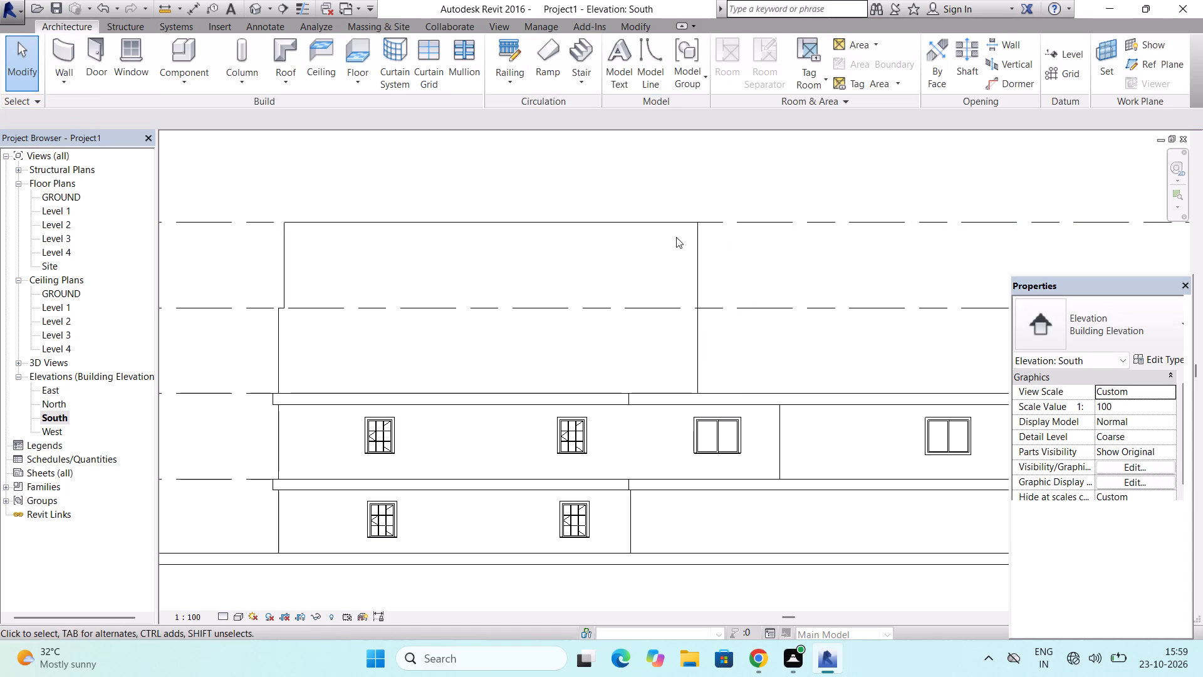
key("Escape")
triple_click(665, 225)
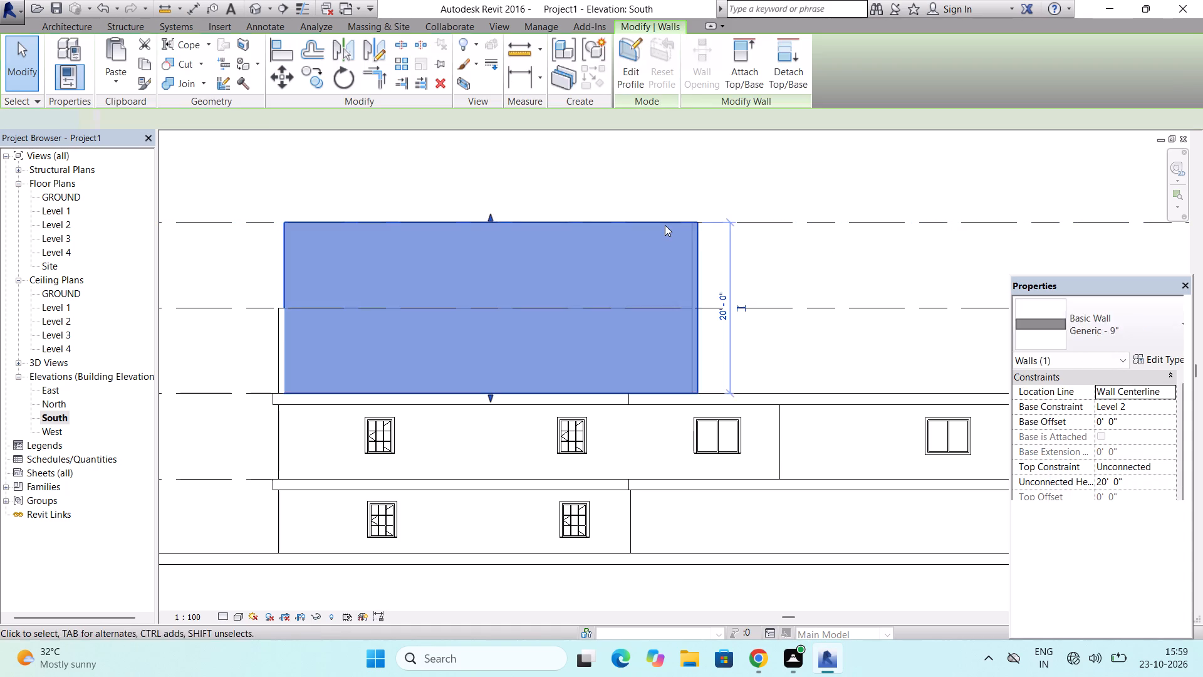
triple_click(665, 225)
left_click(665, 225)
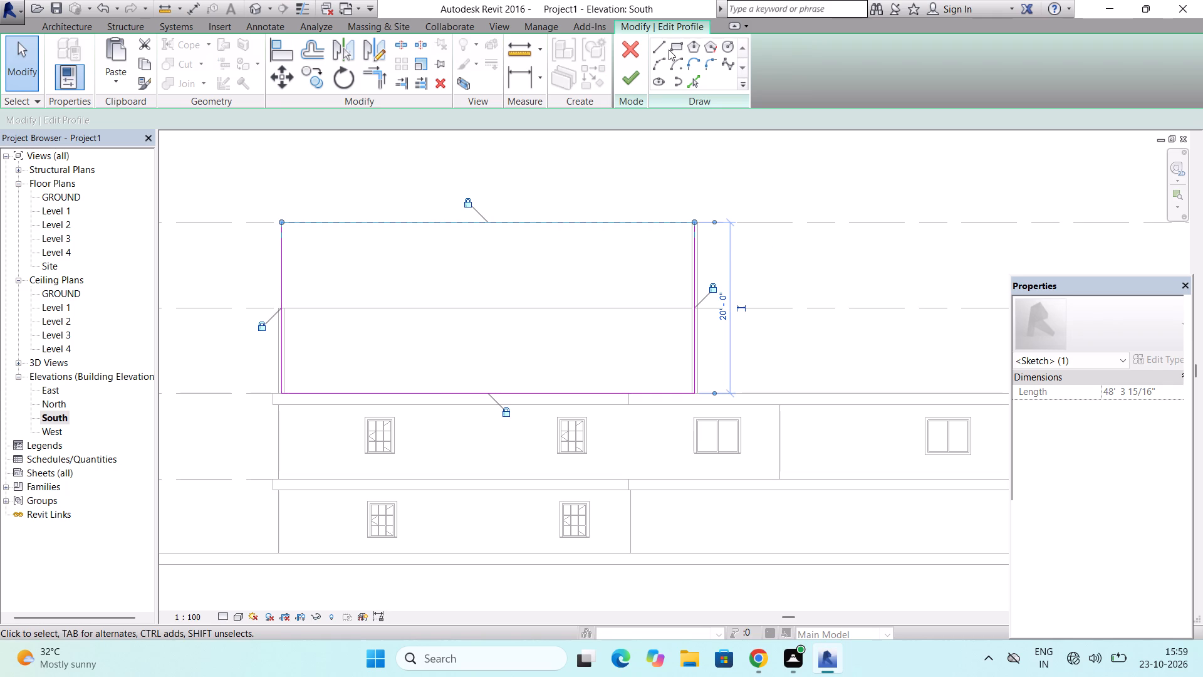
left_click(523, 225)
key("Delete")
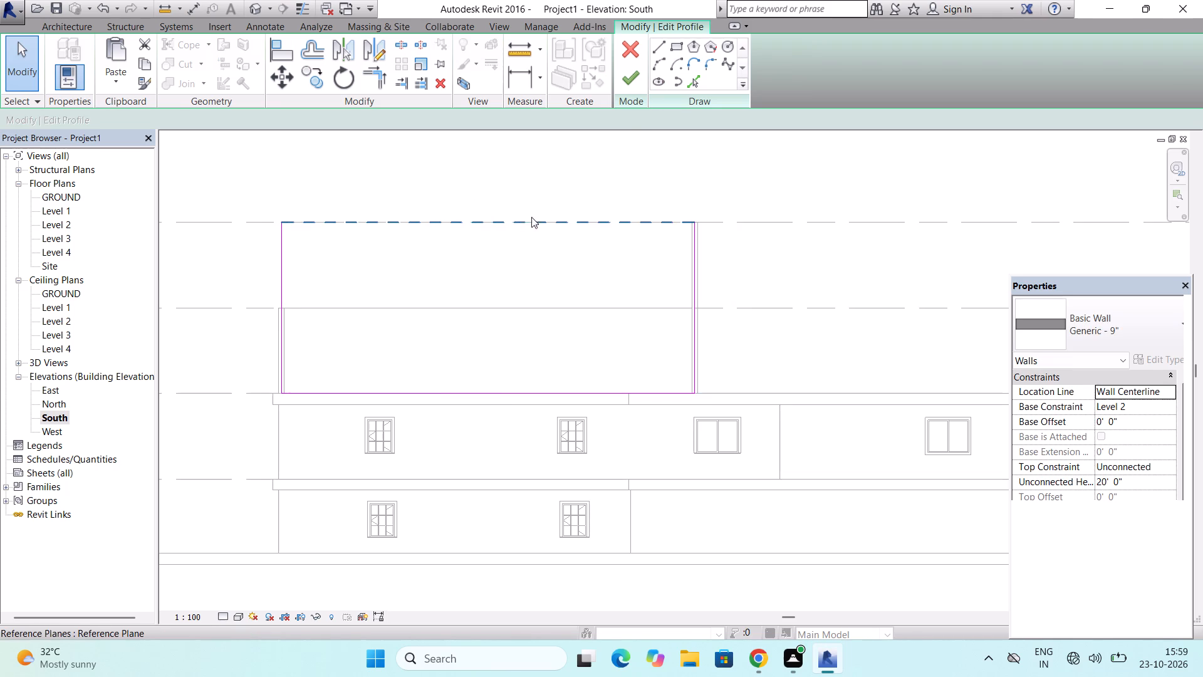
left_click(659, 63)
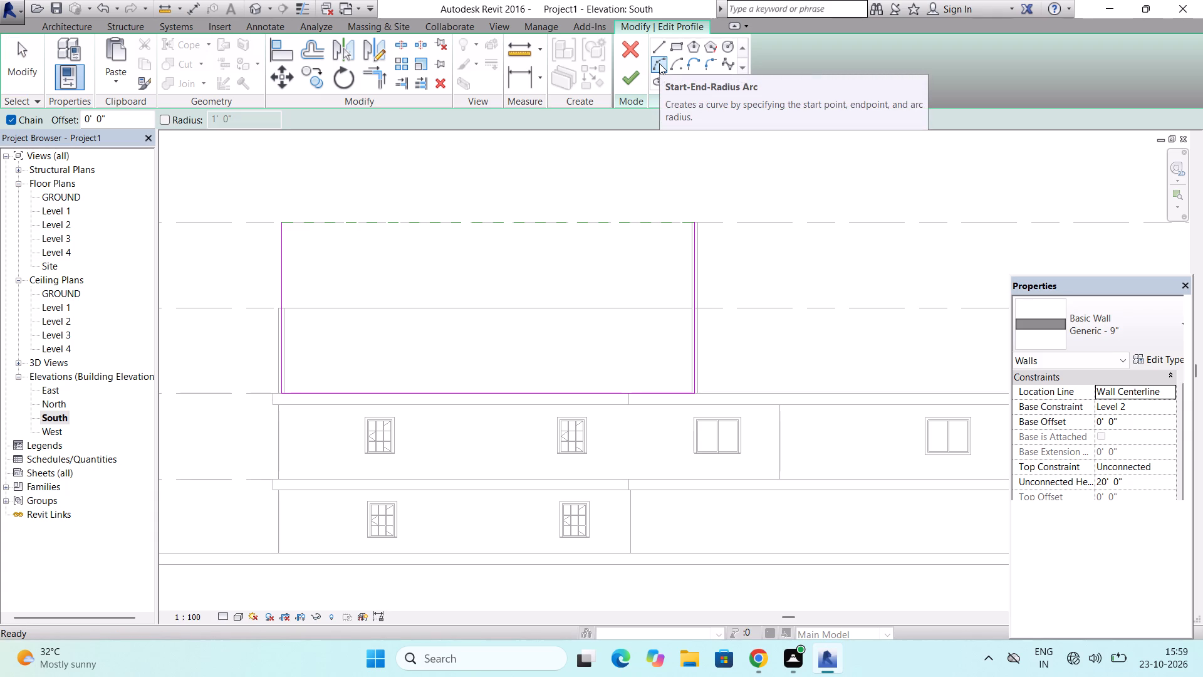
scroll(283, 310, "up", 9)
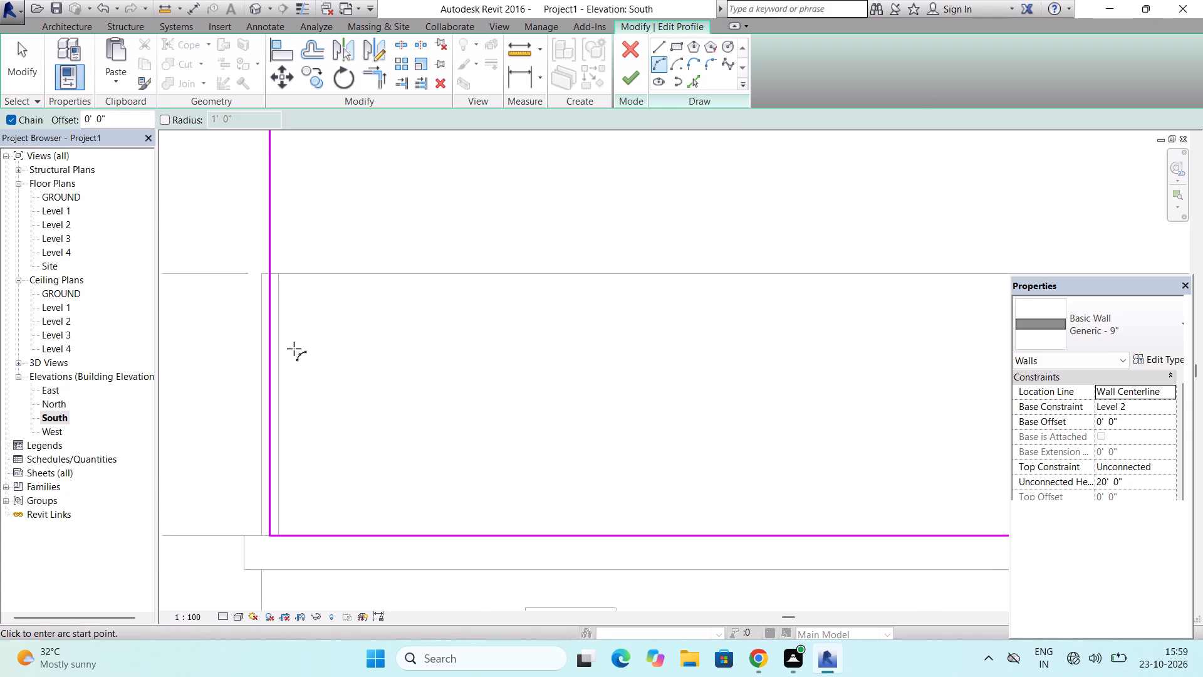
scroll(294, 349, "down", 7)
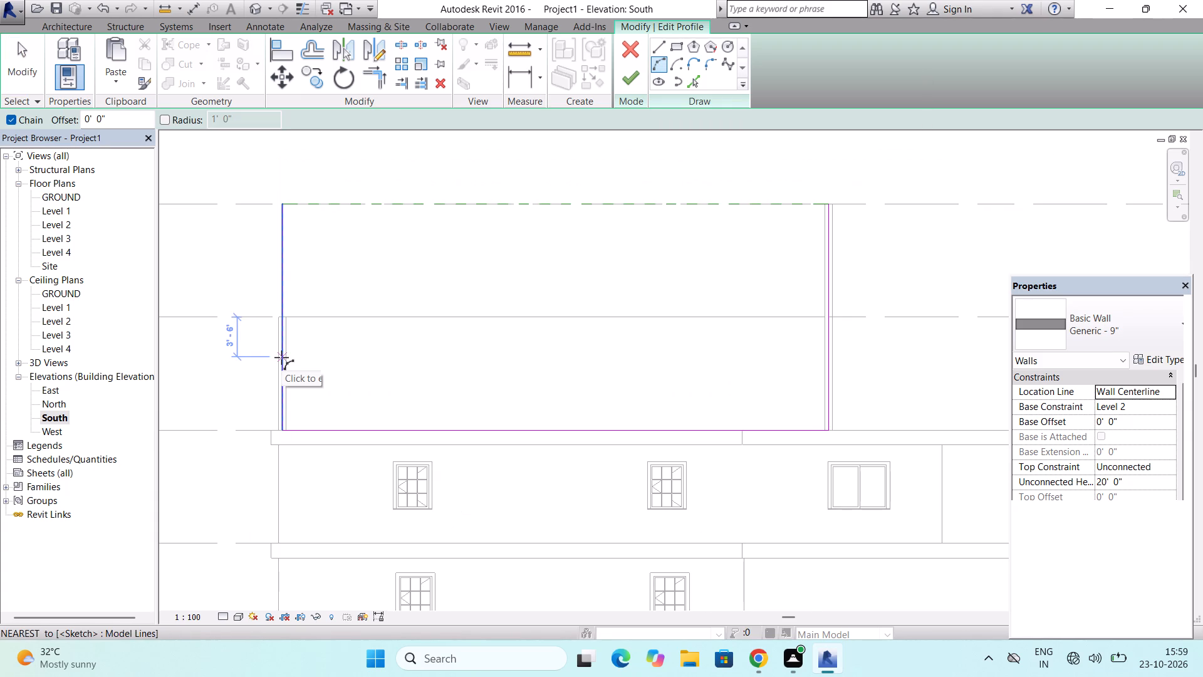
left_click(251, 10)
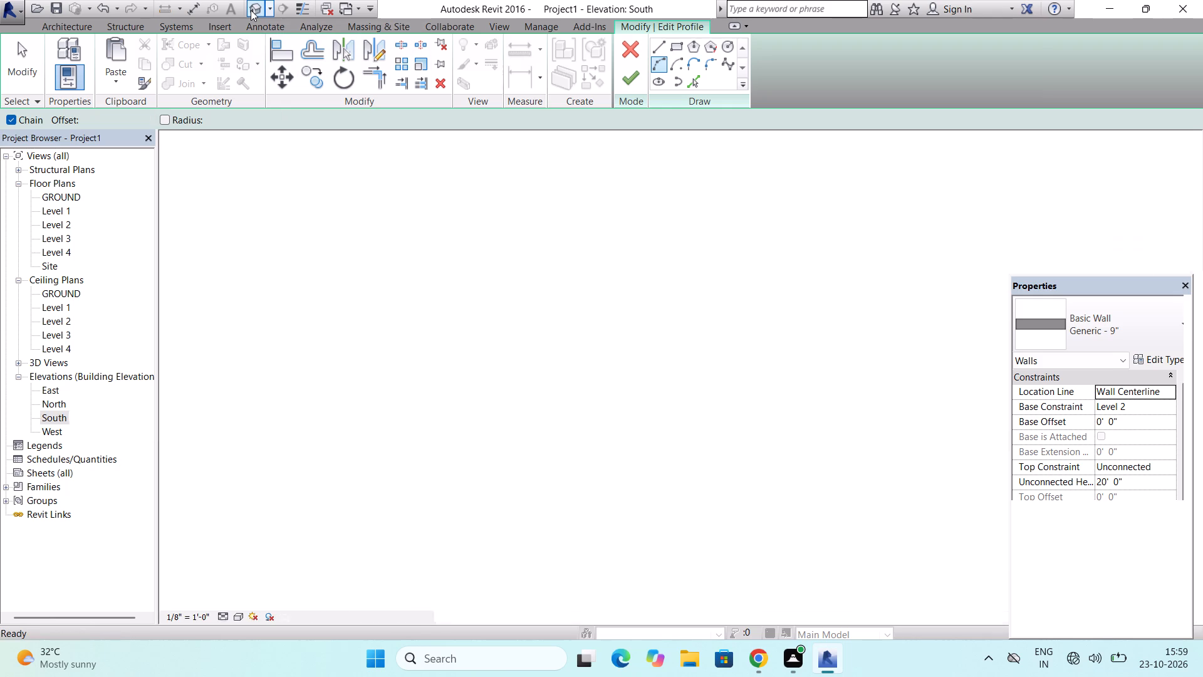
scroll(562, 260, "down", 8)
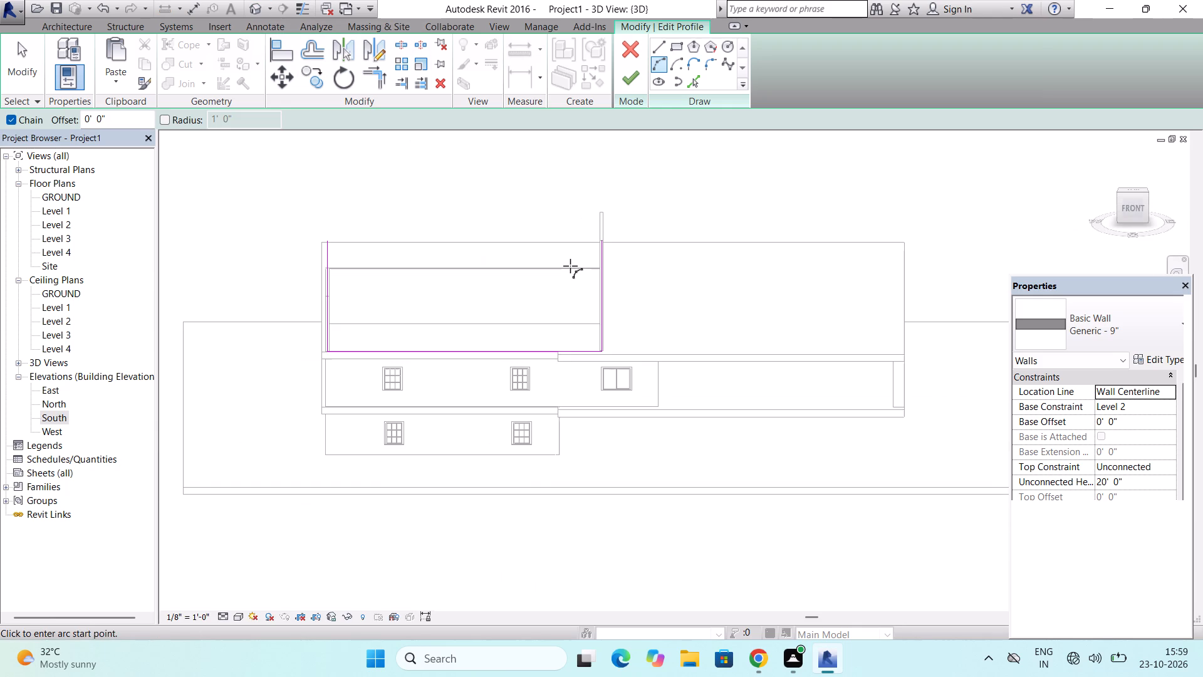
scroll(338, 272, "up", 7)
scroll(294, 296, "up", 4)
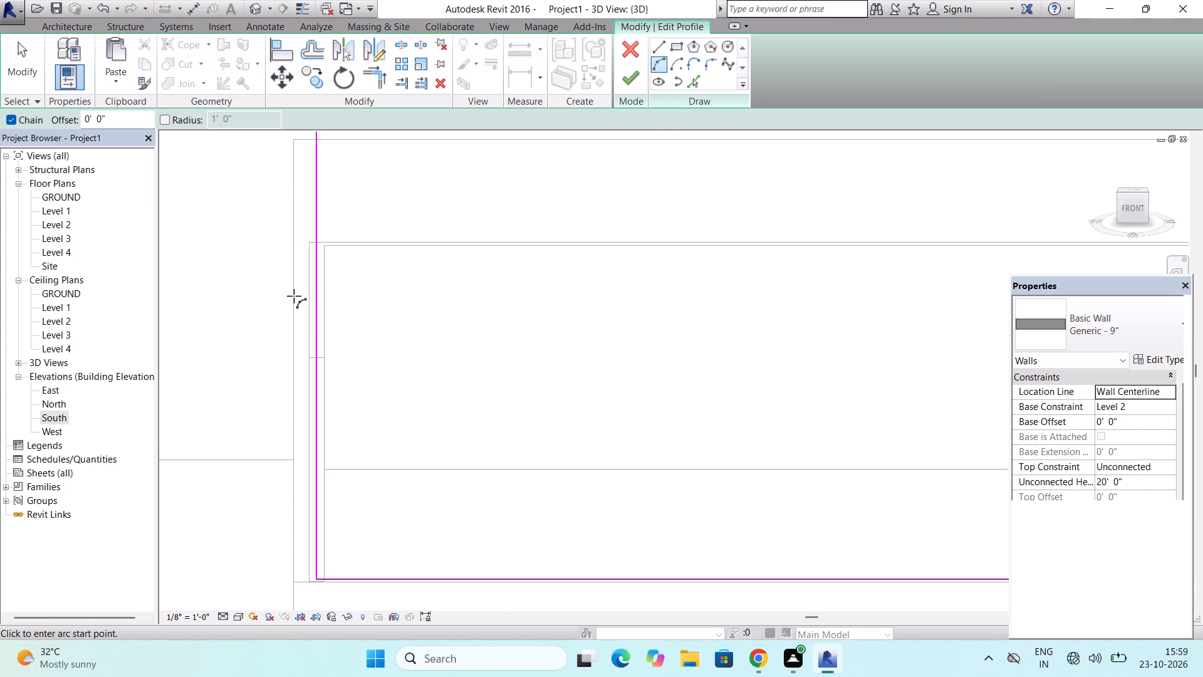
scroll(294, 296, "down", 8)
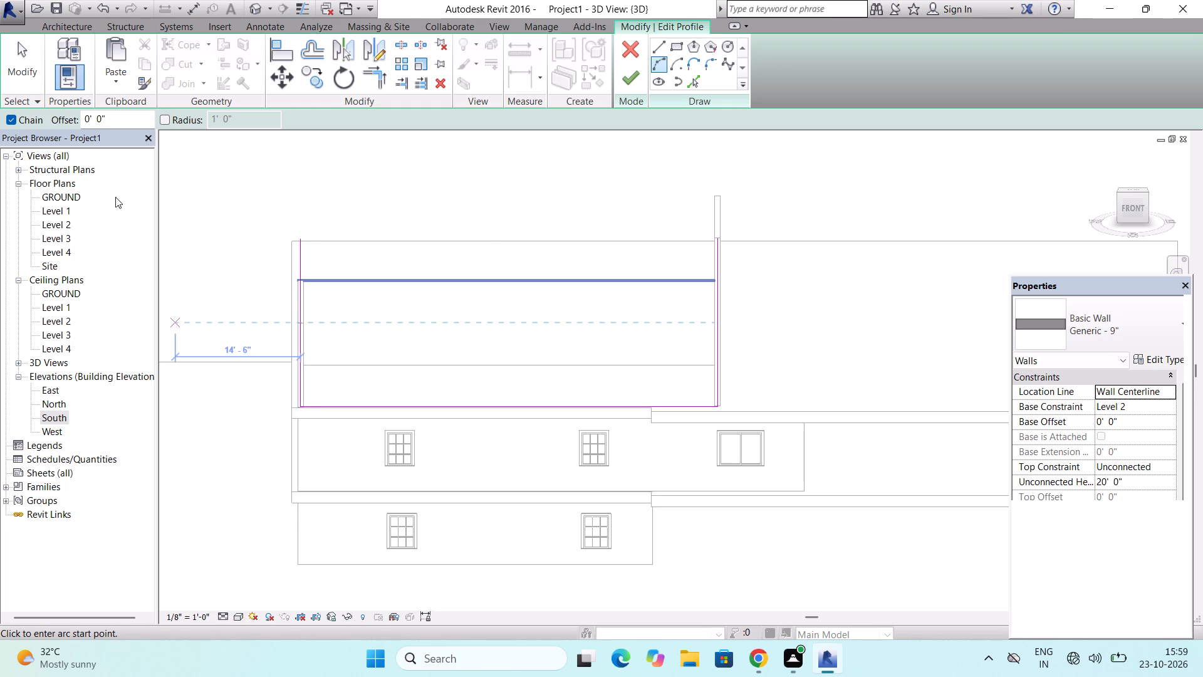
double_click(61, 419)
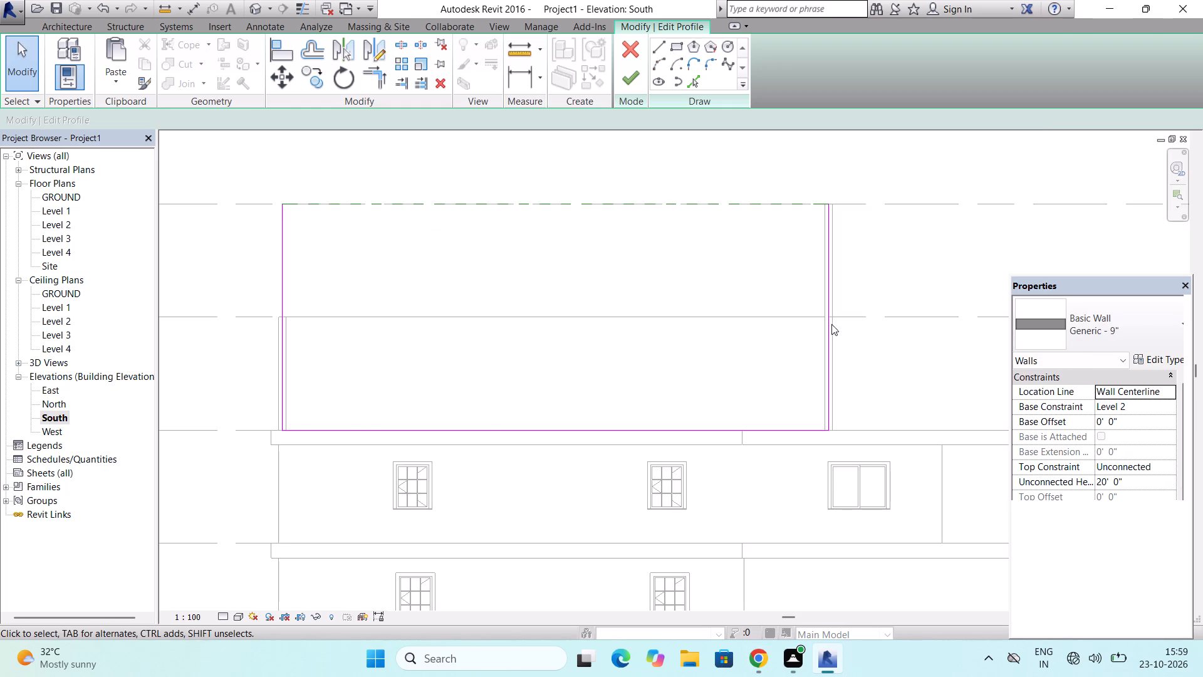
Draw a Start-End-Radius Arc from the west edge's midpoint at Level 3 to the east edge's top at Level 4, radius about 68' 6".
scroll(810, 254, "up", 4)
scroll(839, 152, "up", 6)
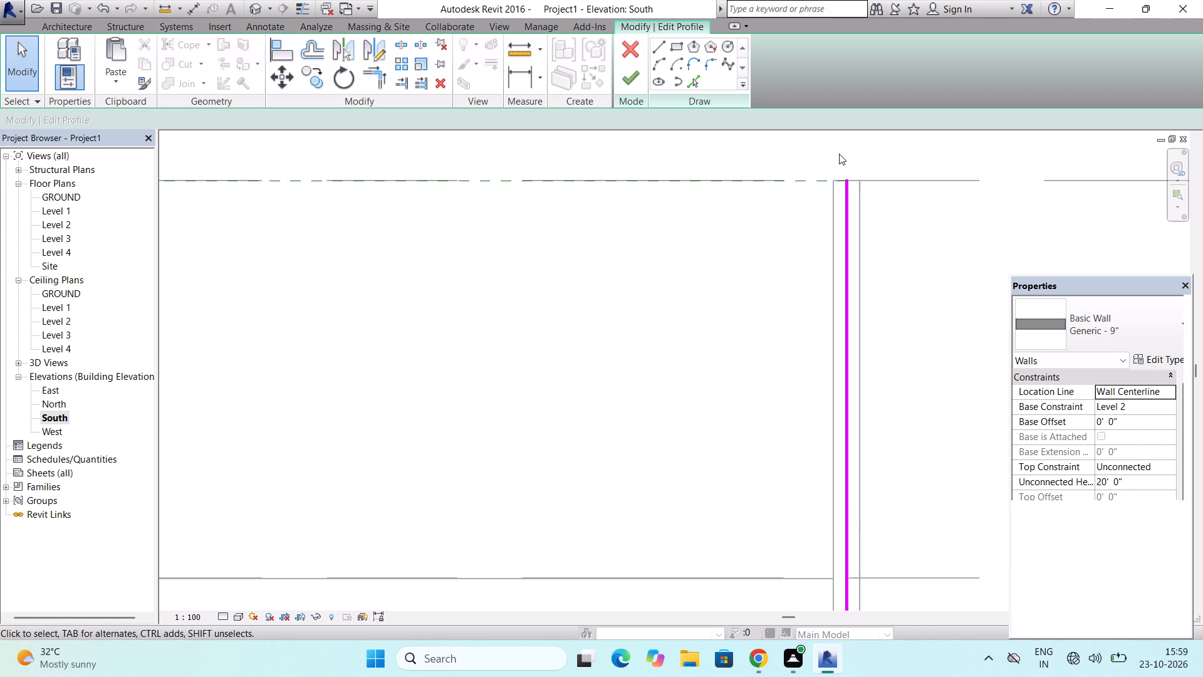
scroll(845, 183, "down", 11)
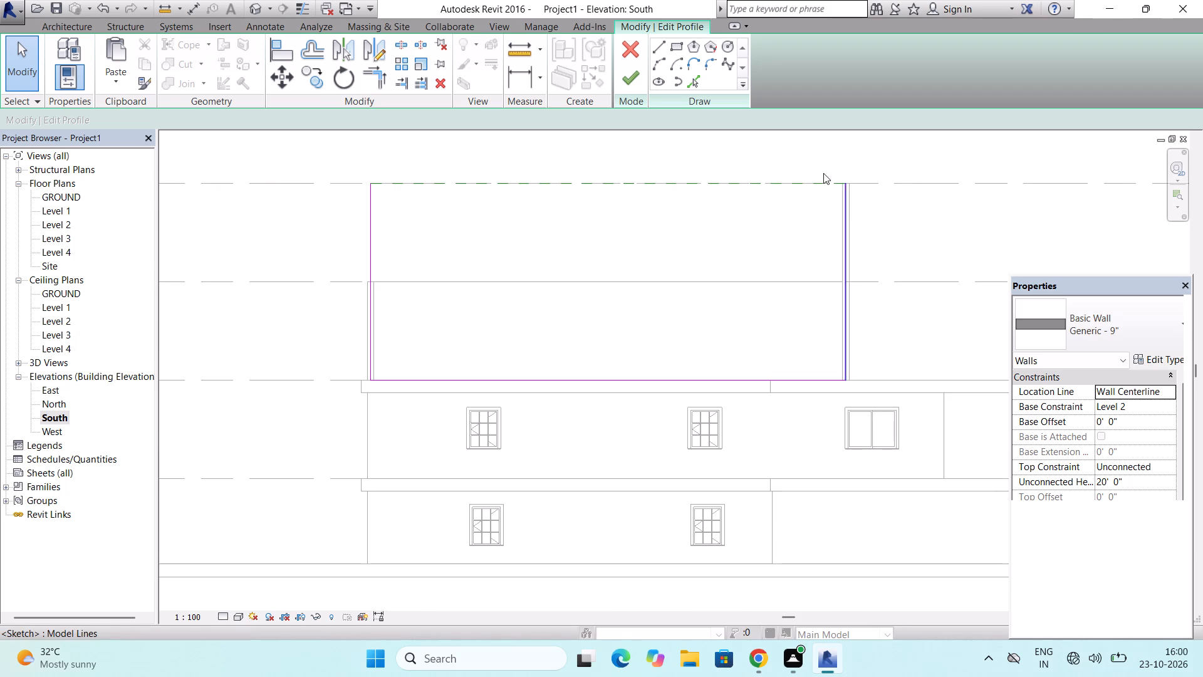
left_click(665, 58)
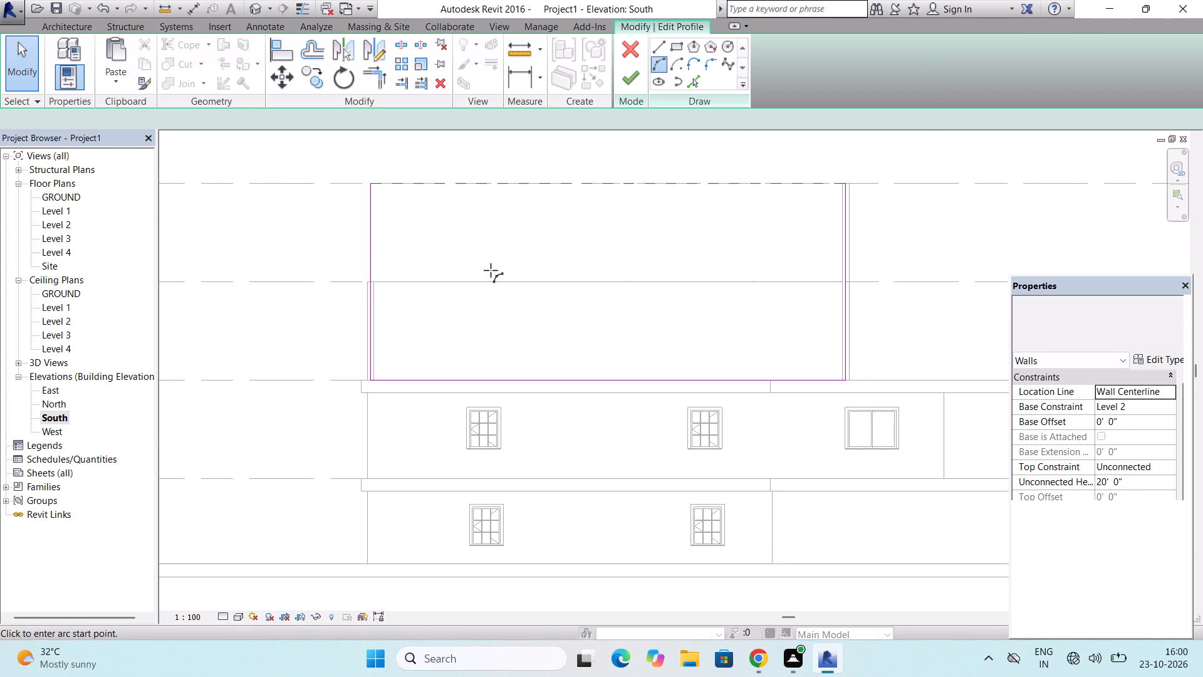
scroll(368, 297, "up", 6)
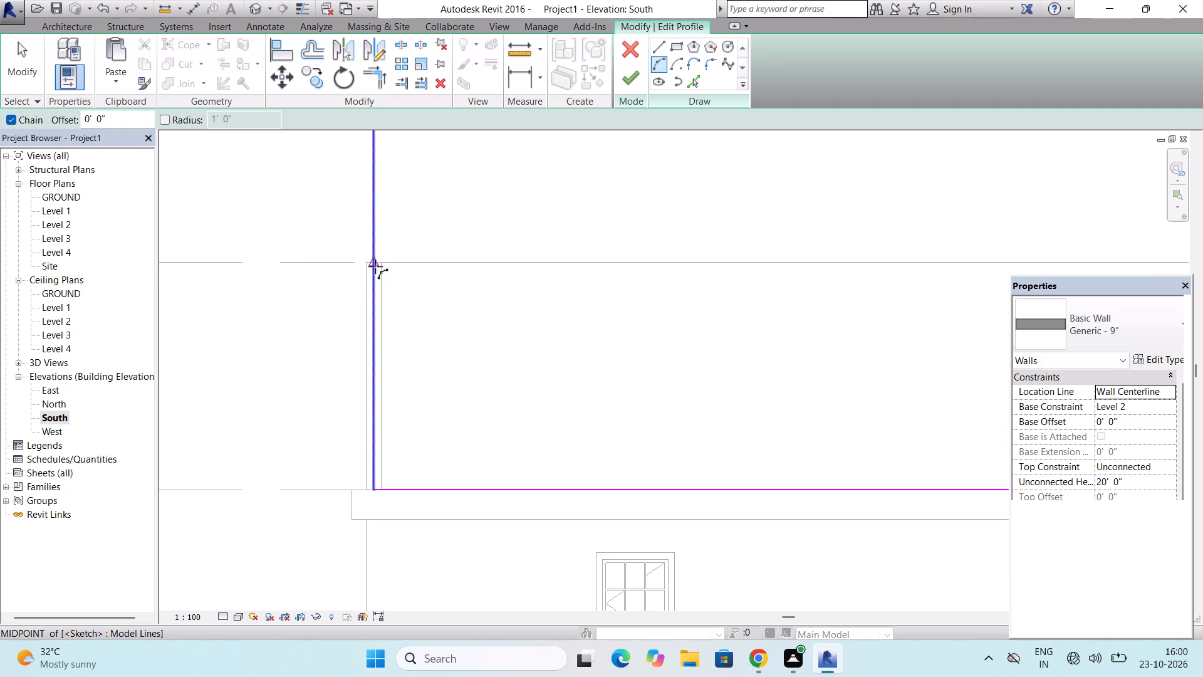
left_click(375, 266)
scroll(375, 266, "down", 7)
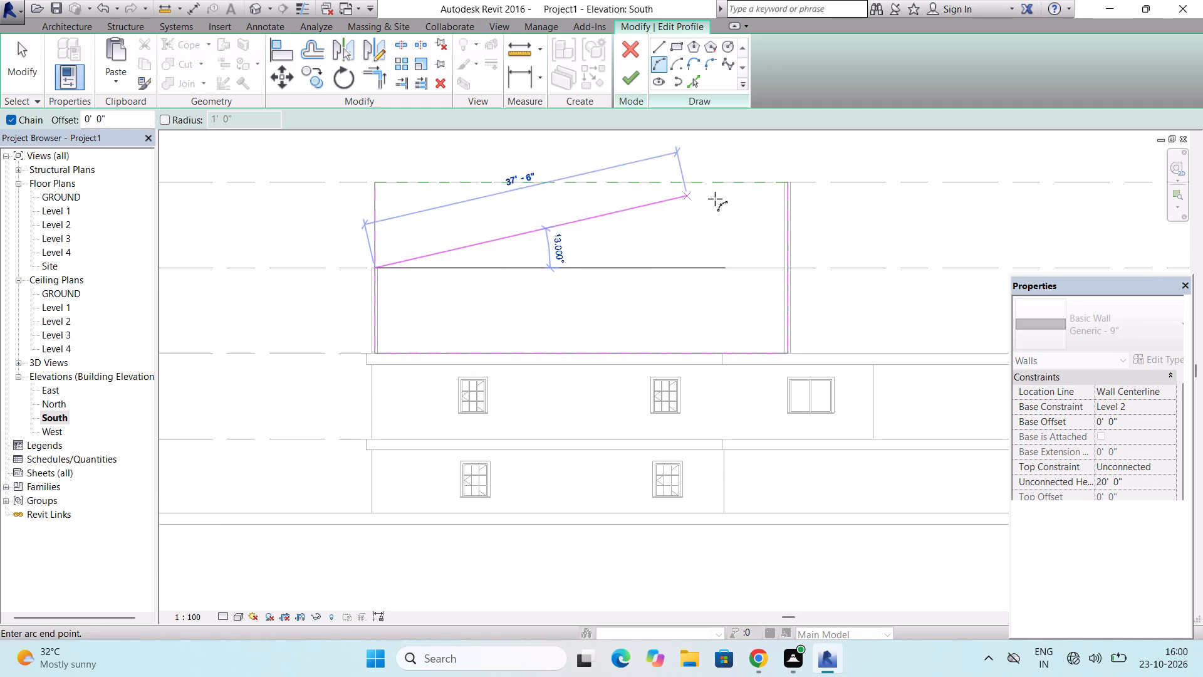
left_click(785, 181)
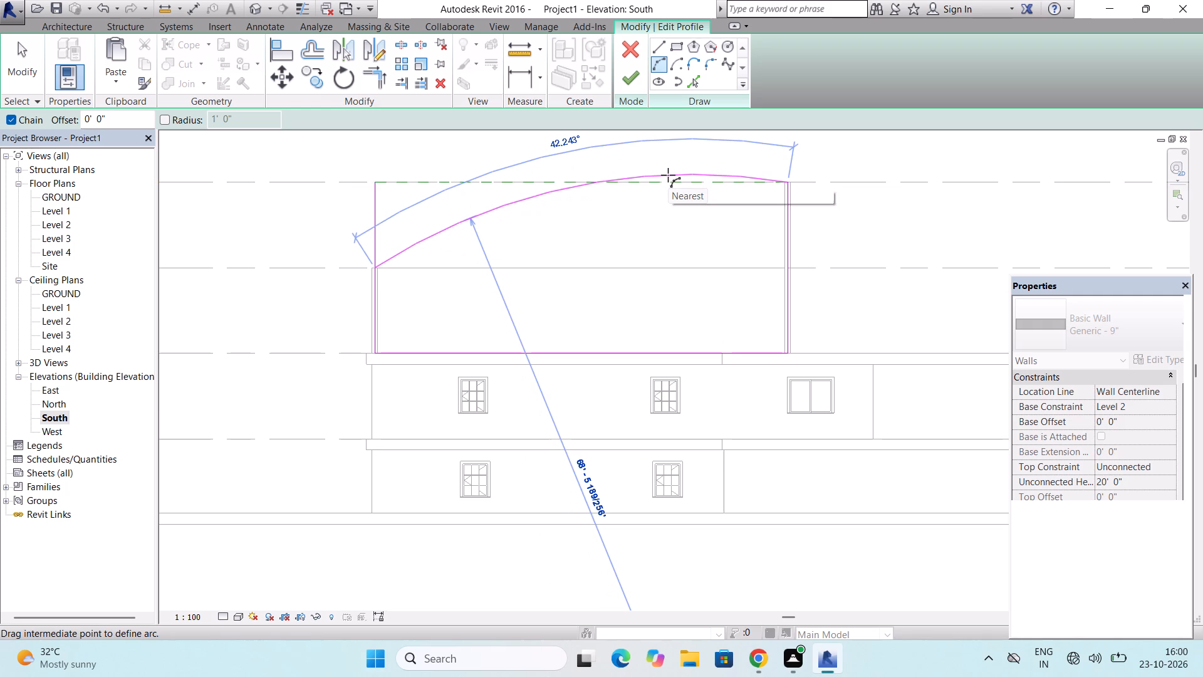
left_click(668, 175)
key("Escape")
key("Escape")
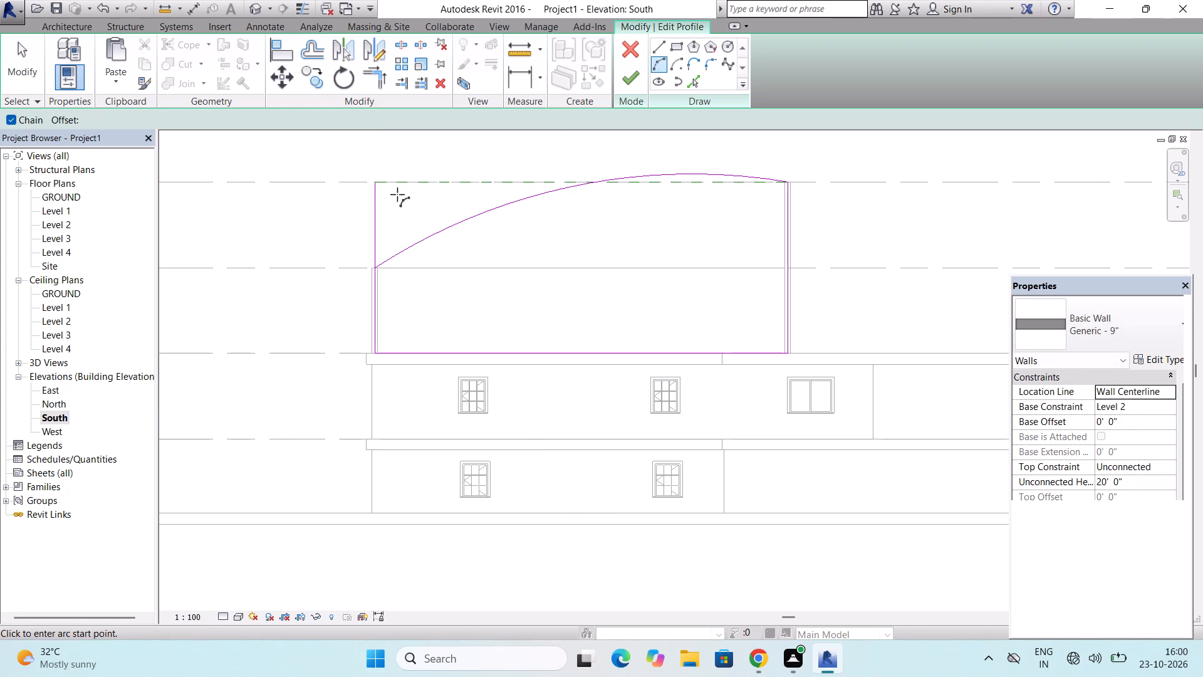
Shorten the west vertical line of the wall profile to 10' 0" so it ends at the arc's start point.
scroll(389, 198, "up", 5)
left_click(369, 216)
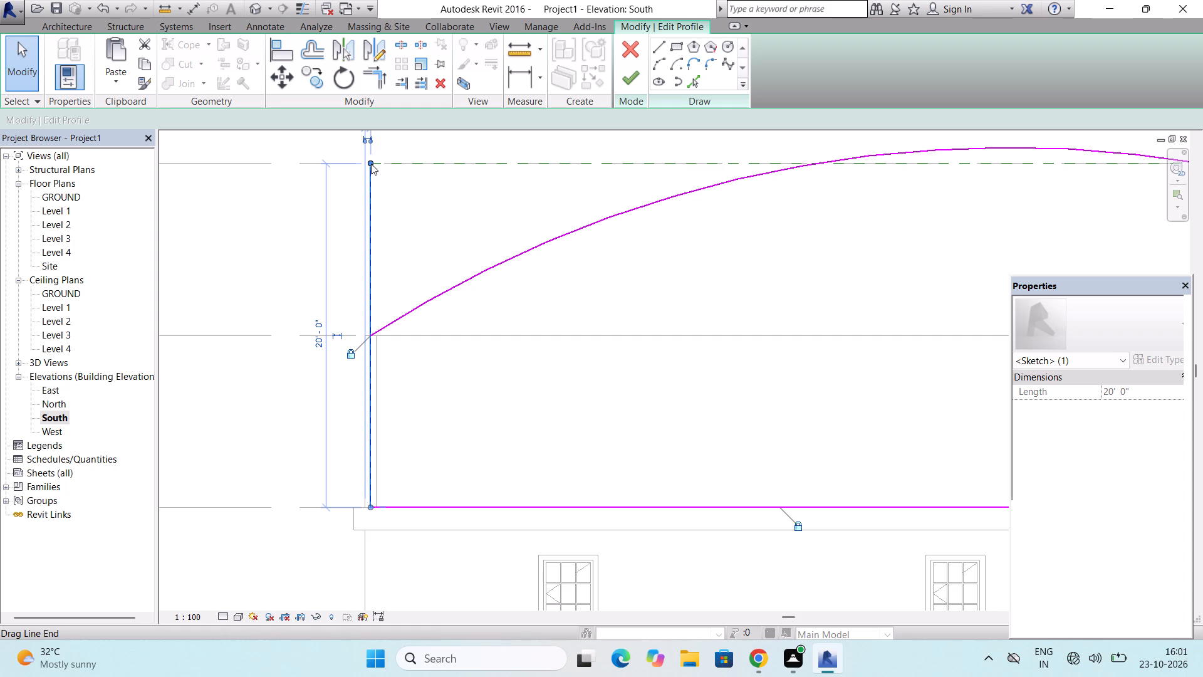
left_click_drag(371, 162, 375, 304)
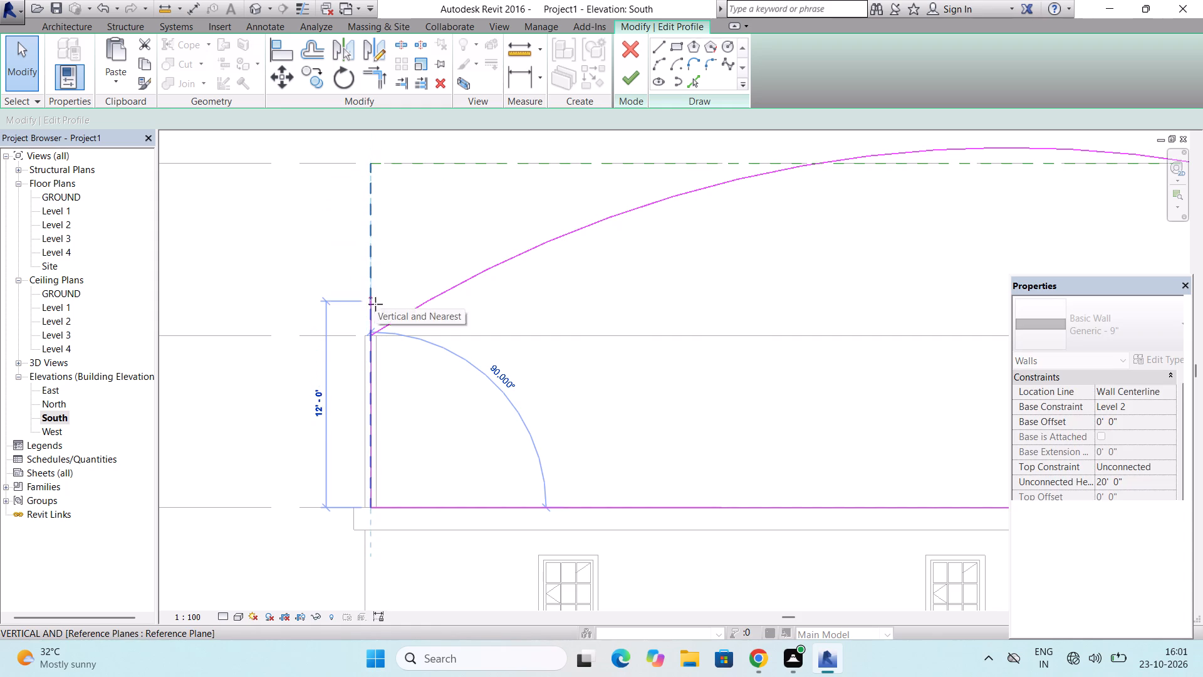
left_click_drag(375, 304, 373, 333)
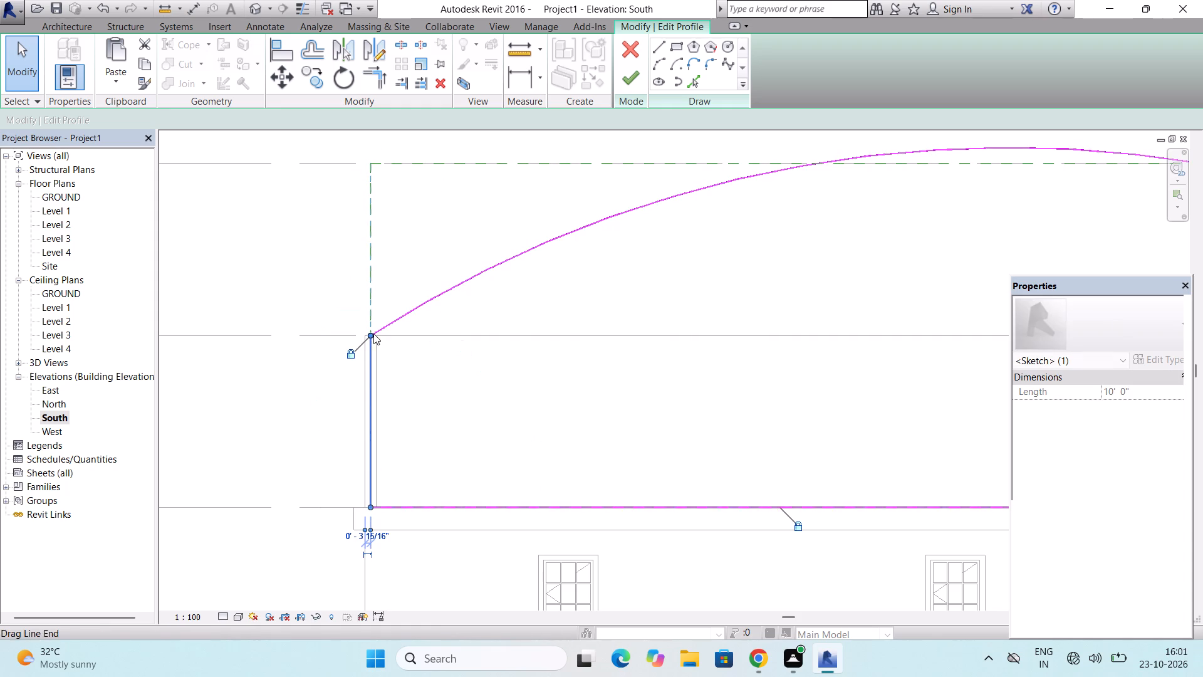
Finish the profile edit of the Level 2 south wall and show the building in the default 3D view.
left_click(625, 73)
scroll(470, 253, "down", 5)
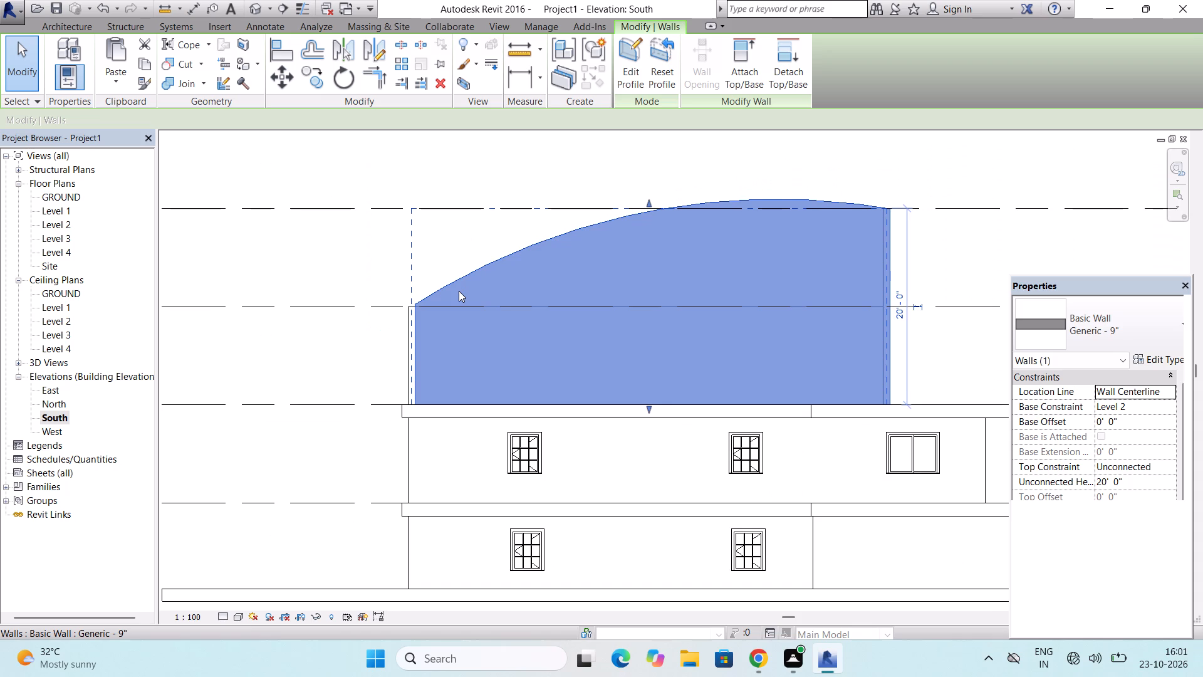
left_click(252, 3)
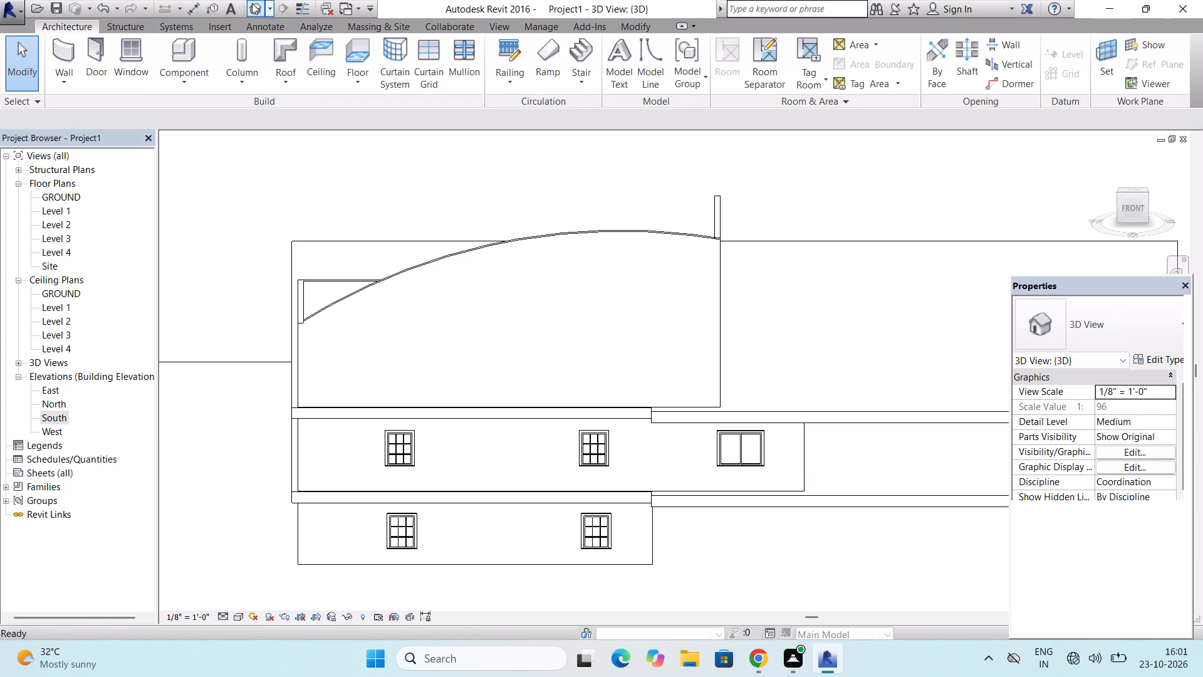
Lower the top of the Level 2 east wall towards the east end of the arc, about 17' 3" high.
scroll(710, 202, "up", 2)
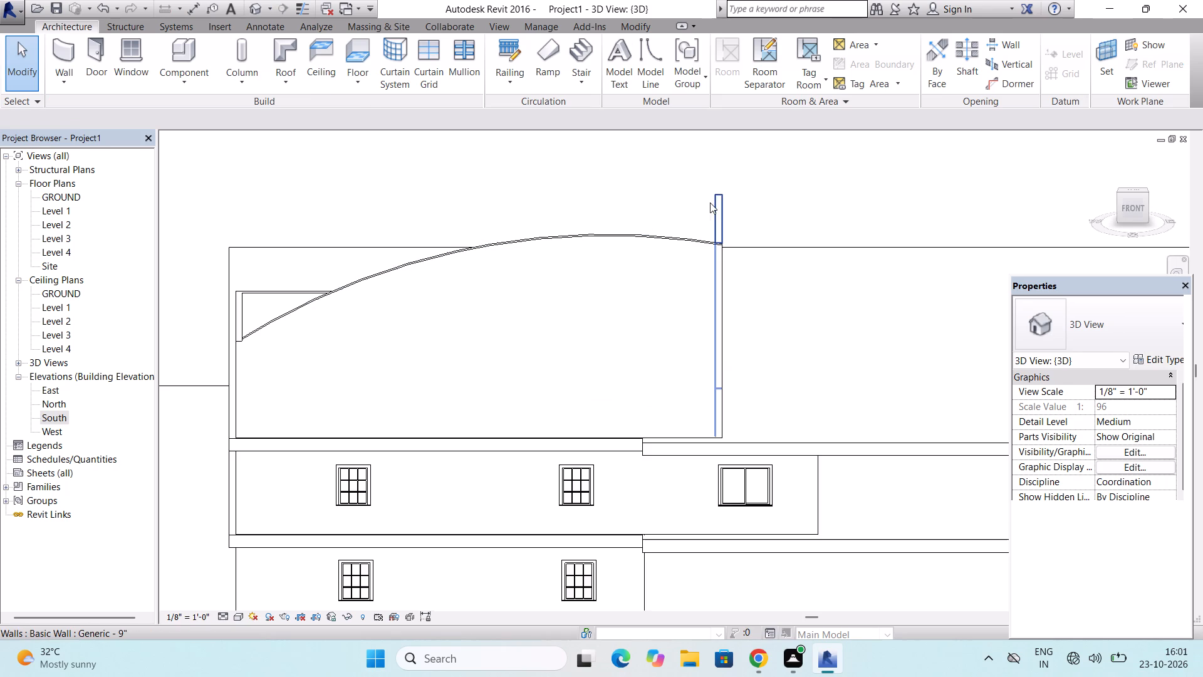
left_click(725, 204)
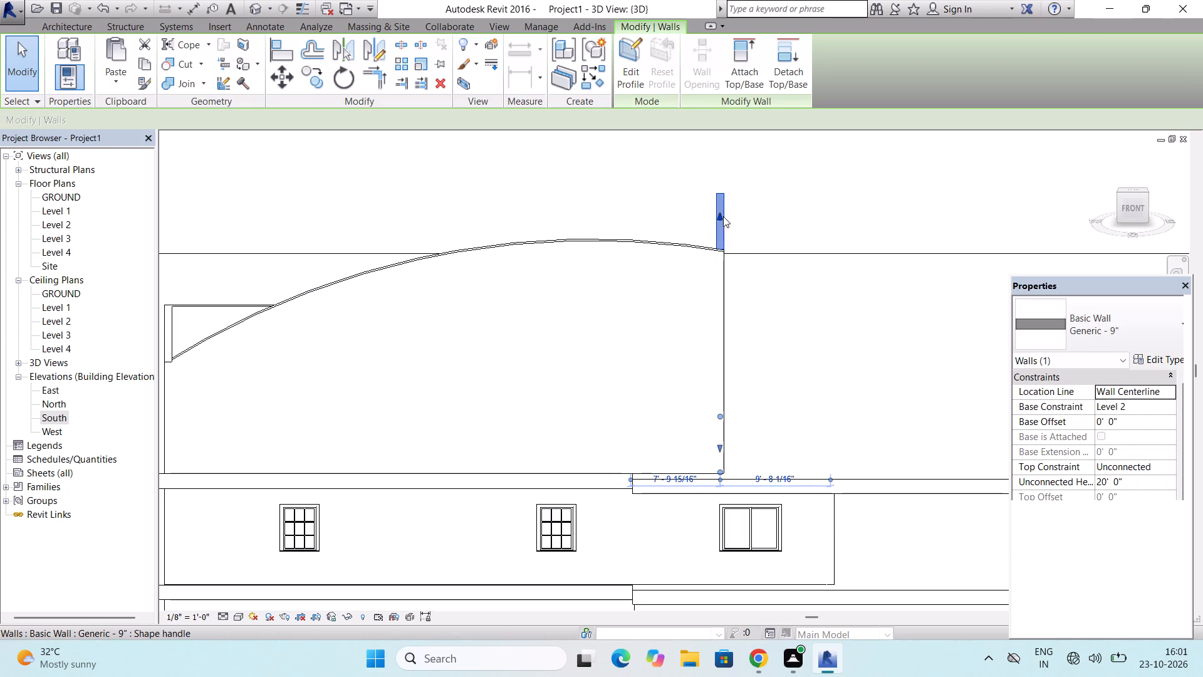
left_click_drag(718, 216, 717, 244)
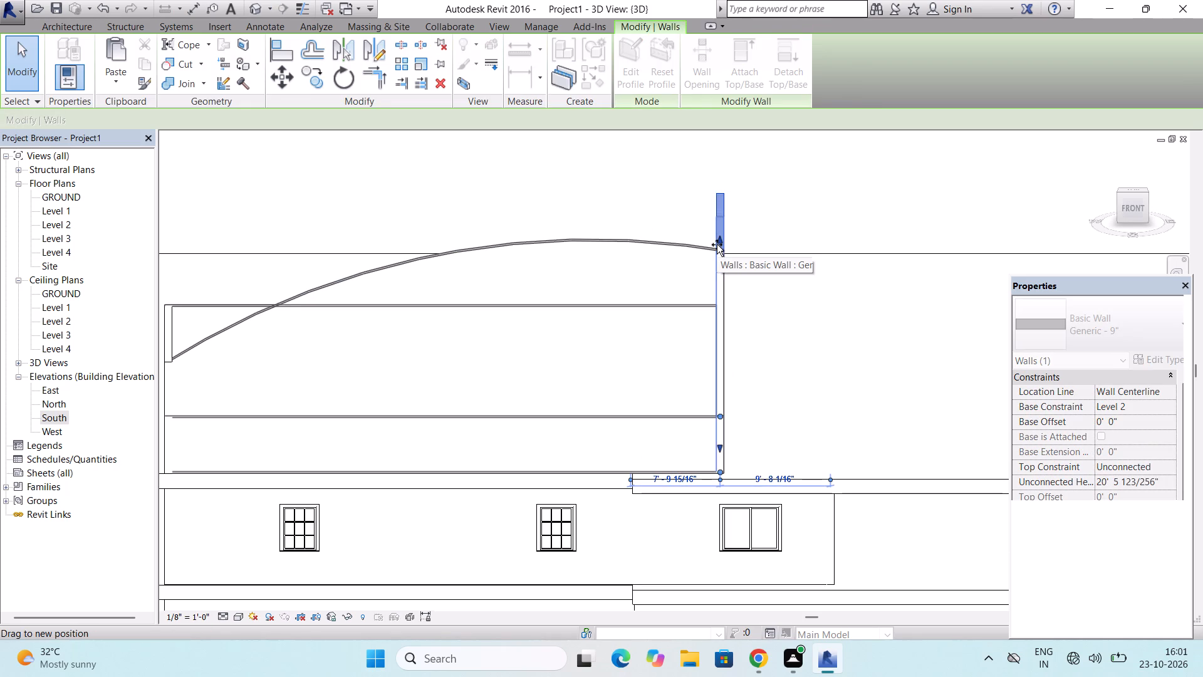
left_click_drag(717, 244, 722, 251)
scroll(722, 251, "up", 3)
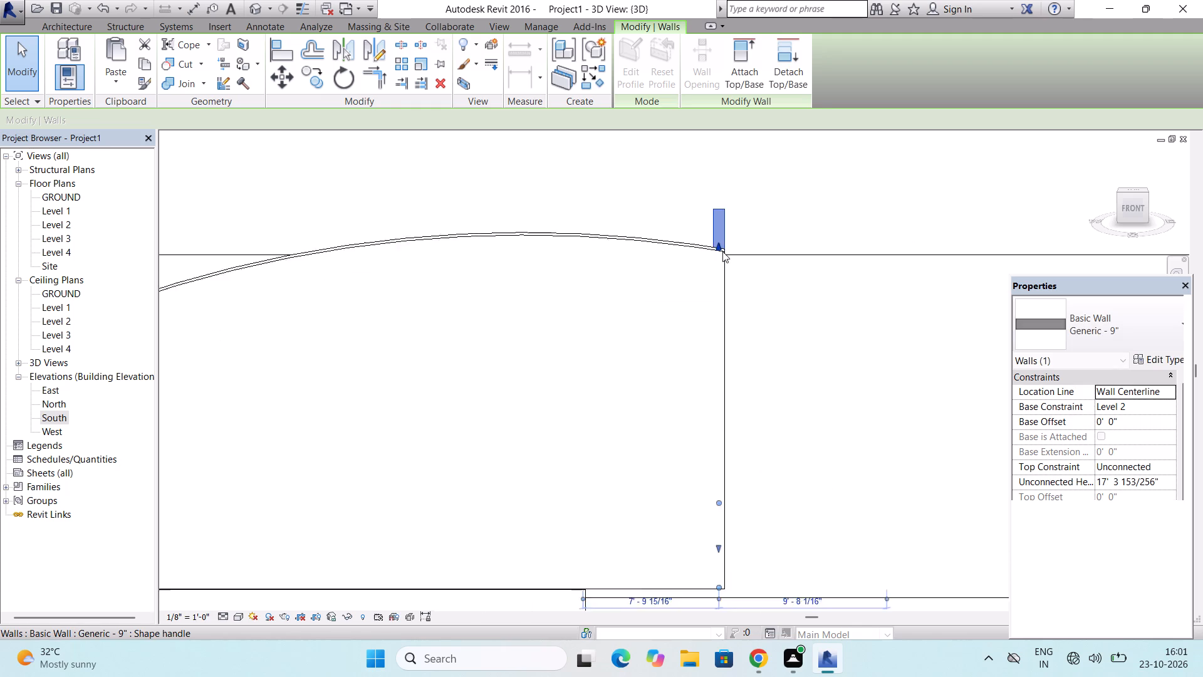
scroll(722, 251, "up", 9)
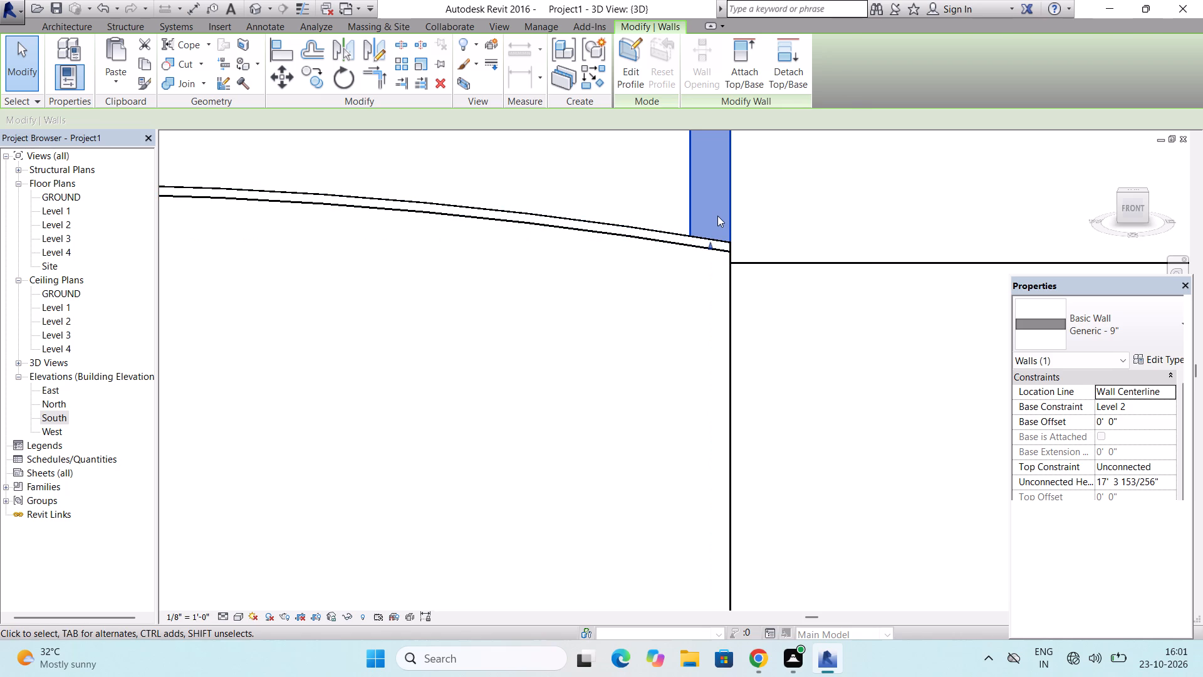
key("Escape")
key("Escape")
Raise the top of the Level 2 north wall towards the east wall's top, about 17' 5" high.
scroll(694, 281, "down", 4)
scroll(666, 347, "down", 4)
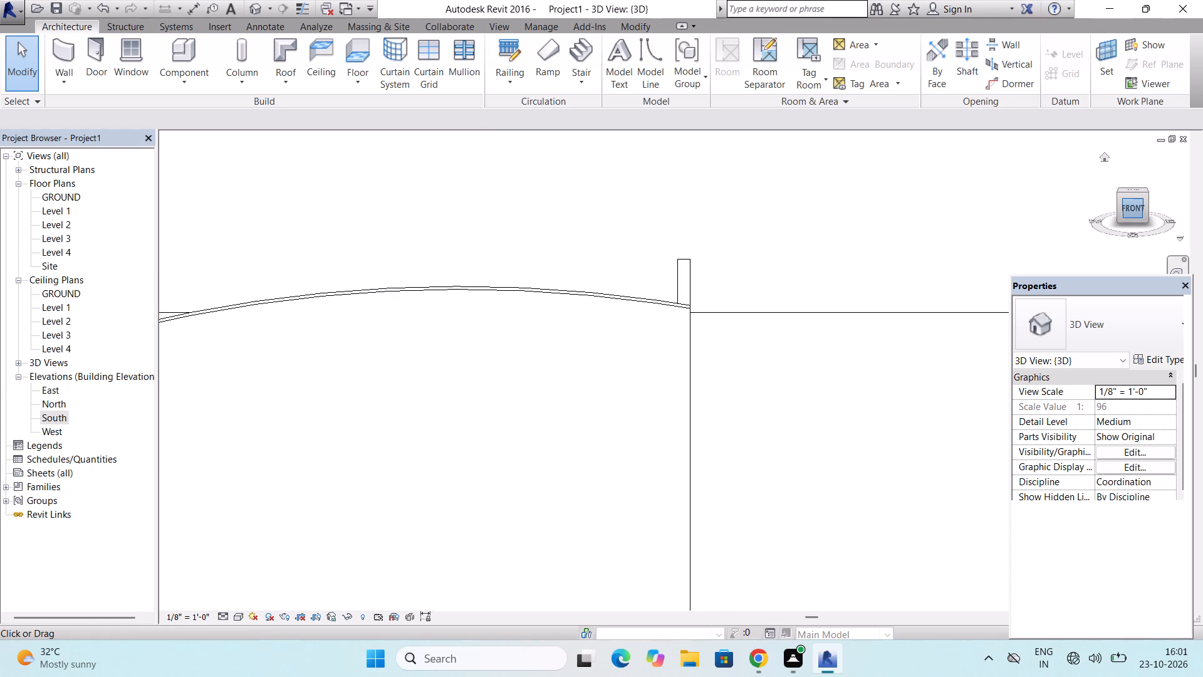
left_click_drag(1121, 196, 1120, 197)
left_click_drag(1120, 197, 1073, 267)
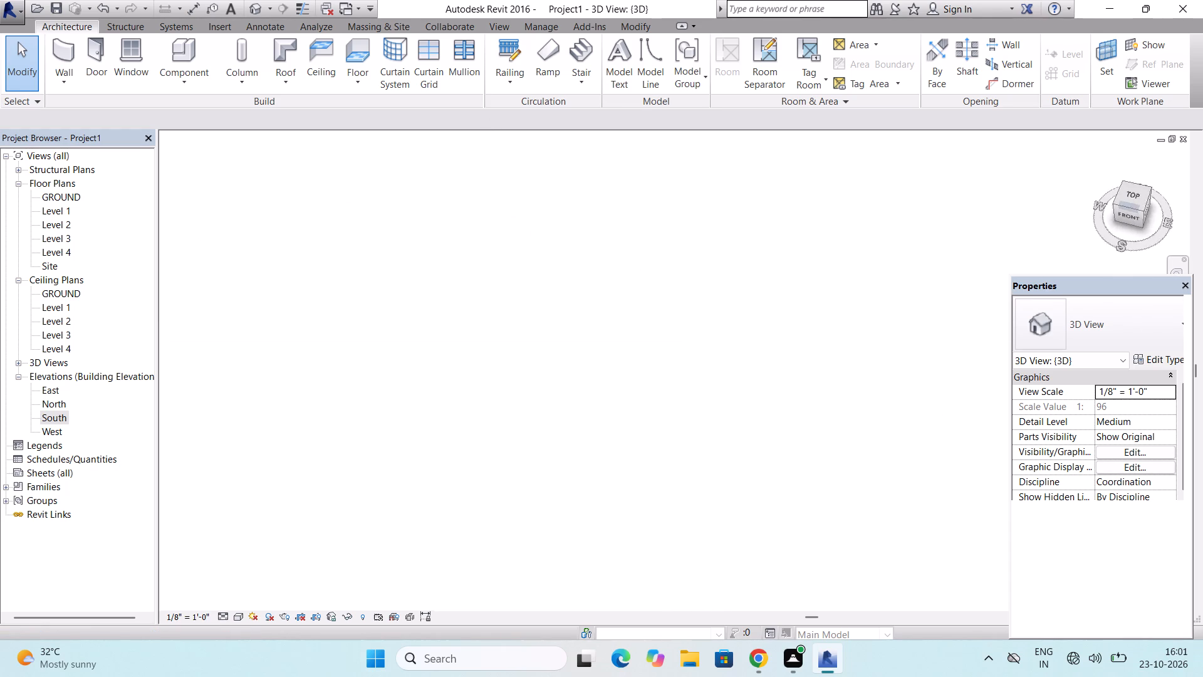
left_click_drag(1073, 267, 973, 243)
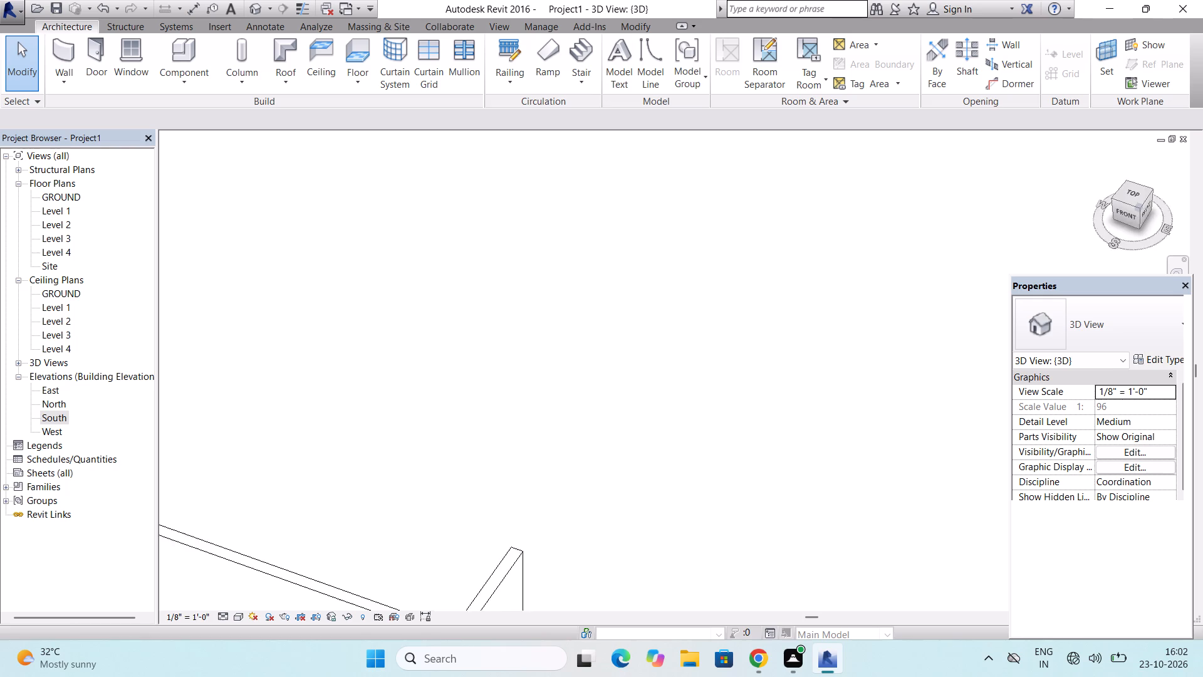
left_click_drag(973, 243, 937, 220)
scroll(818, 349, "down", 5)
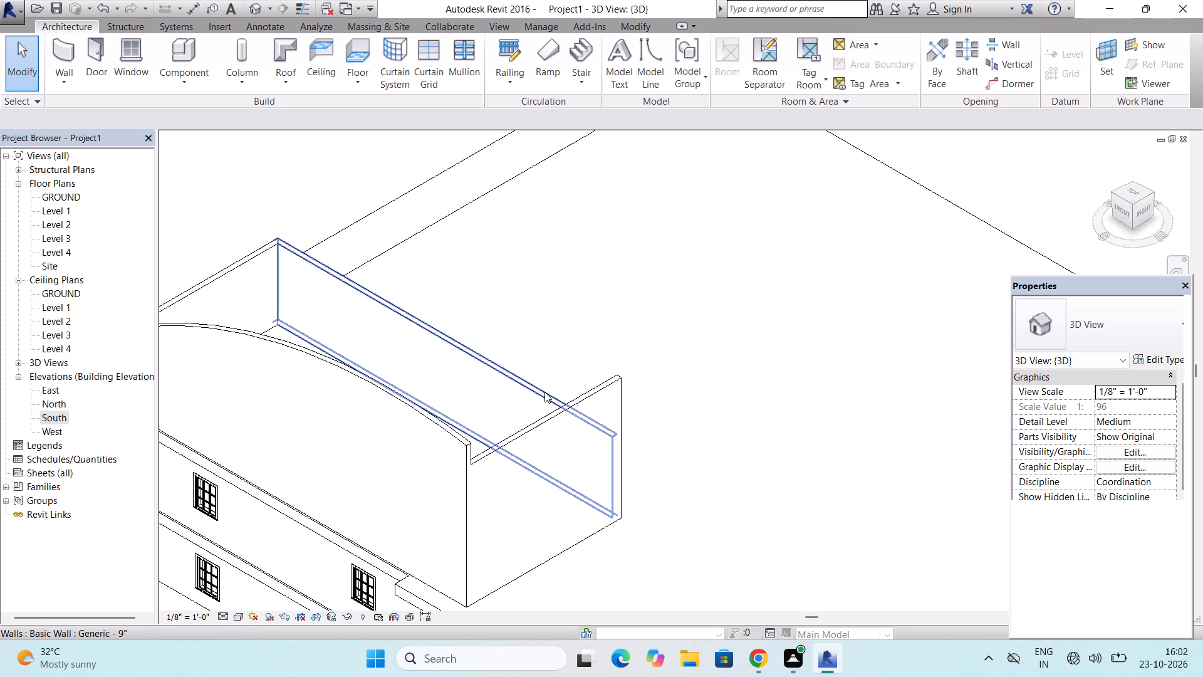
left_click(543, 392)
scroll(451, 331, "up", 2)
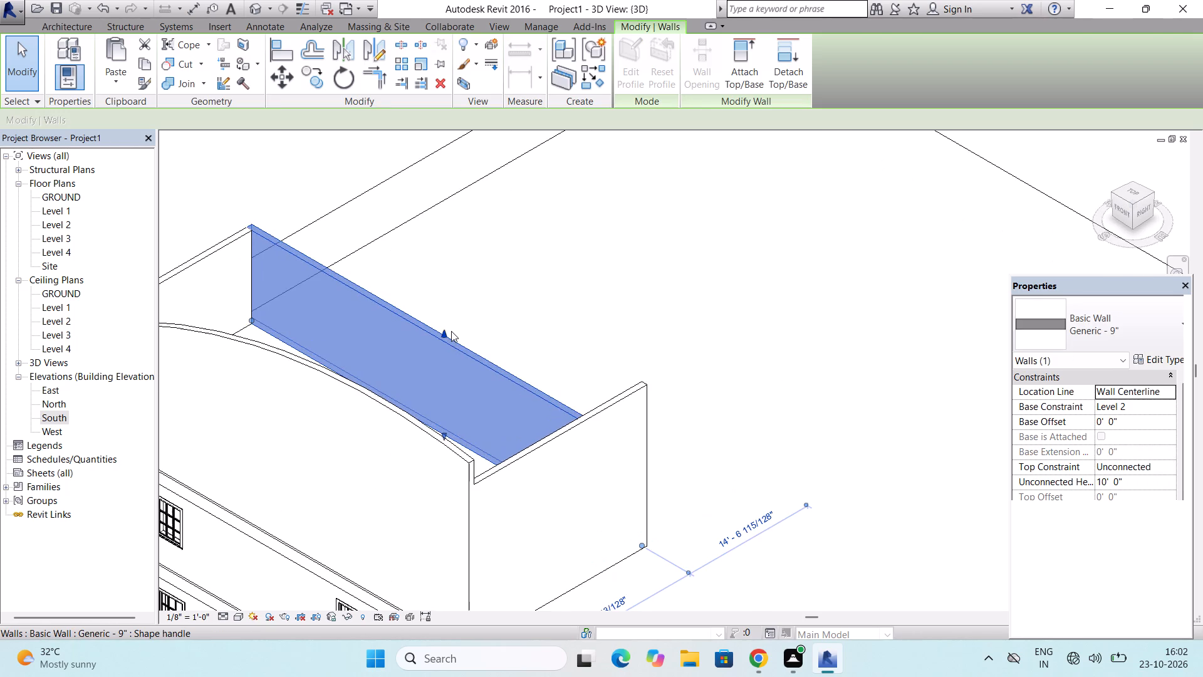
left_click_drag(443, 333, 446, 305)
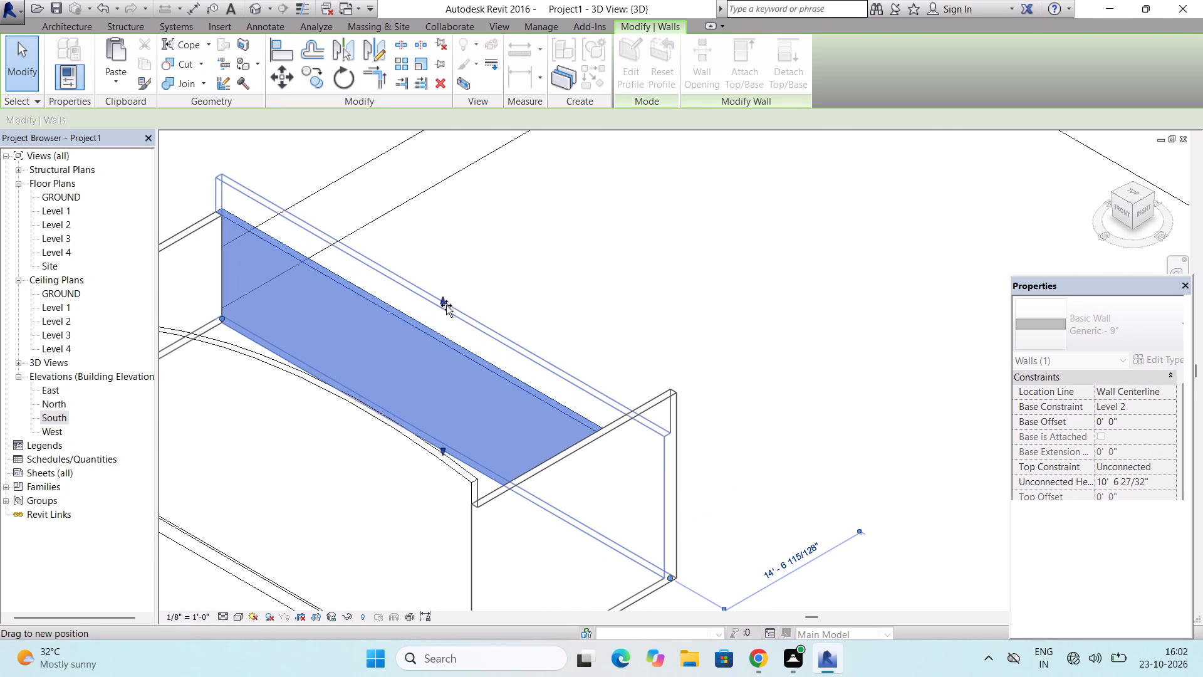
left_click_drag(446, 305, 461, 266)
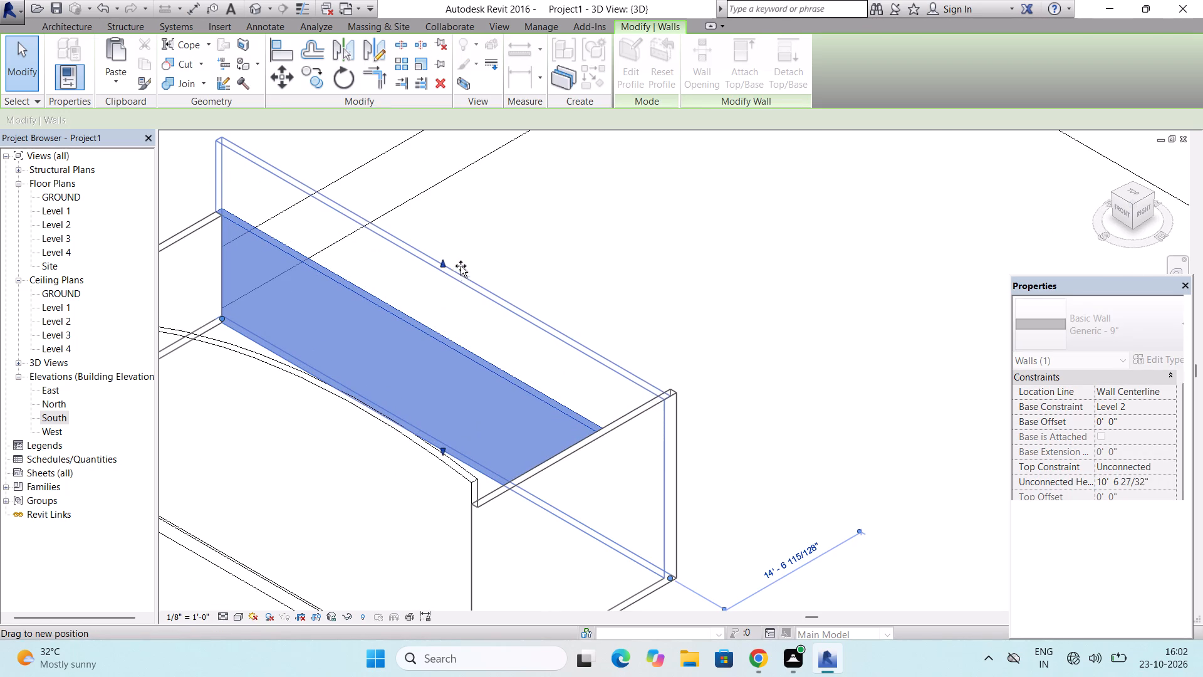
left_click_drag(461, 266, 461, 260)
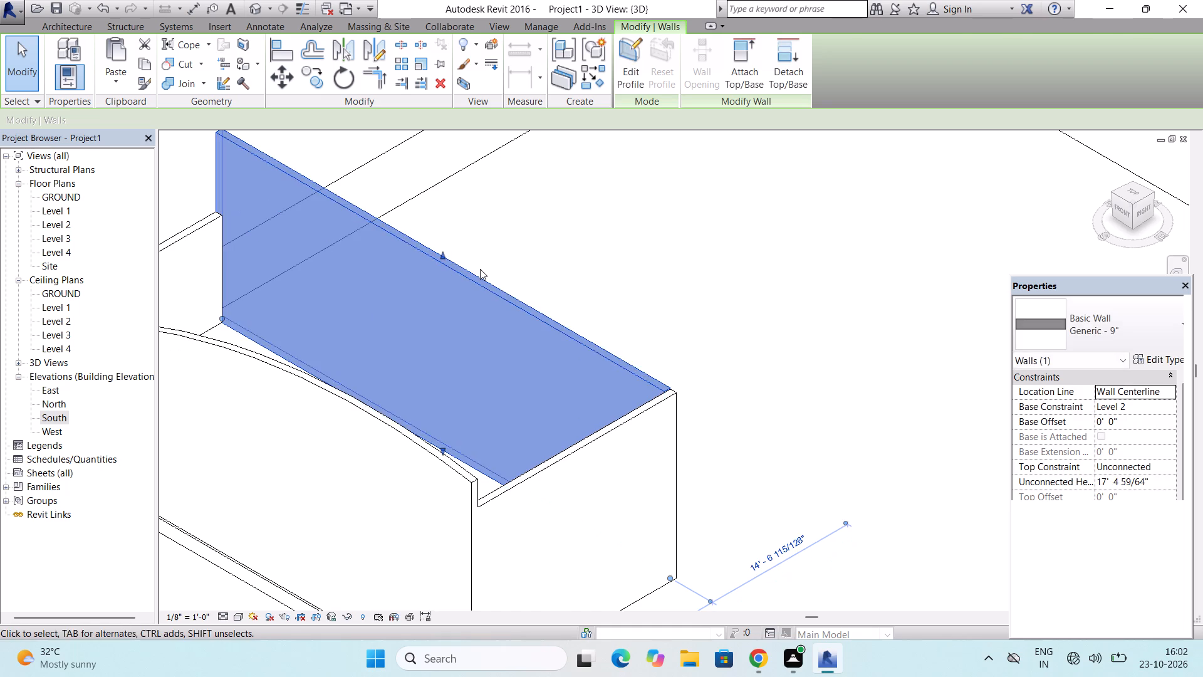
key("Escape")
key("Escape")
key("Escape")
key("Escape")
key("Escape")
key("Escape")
Raise the top of the Level 2 east wall to meet the south wall's arc end, about 19' 8 3/4" high.
scroll(874, 337, "down", 5)
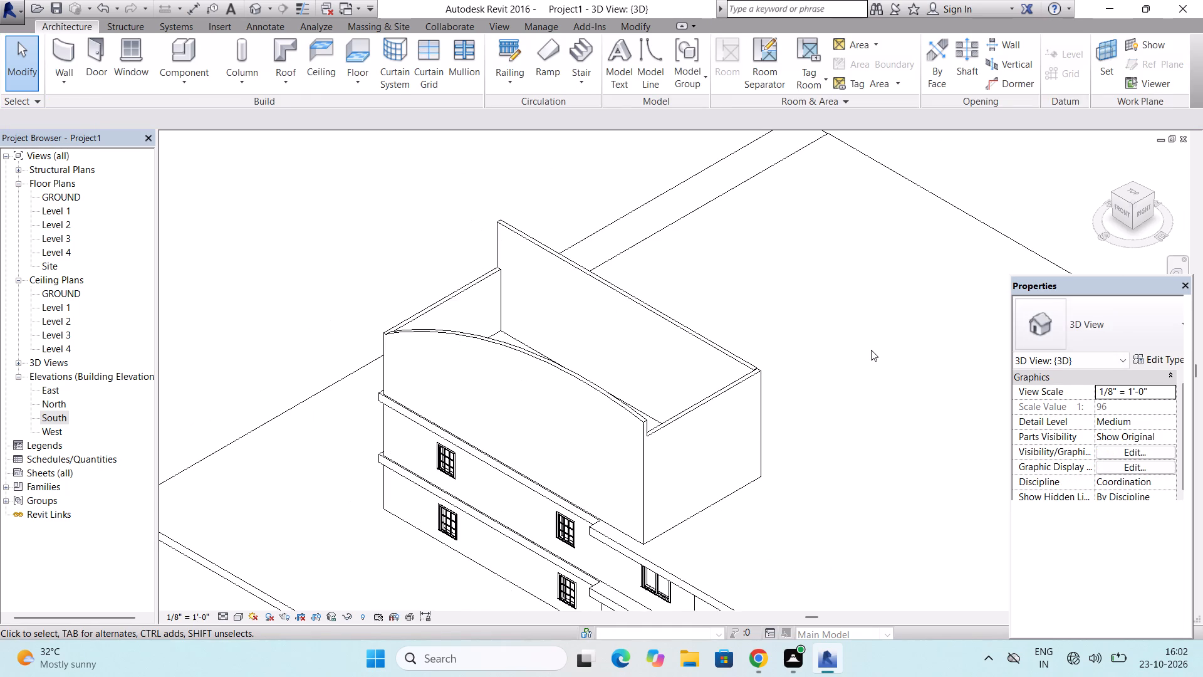
scroll(746, 414, "up", 4)
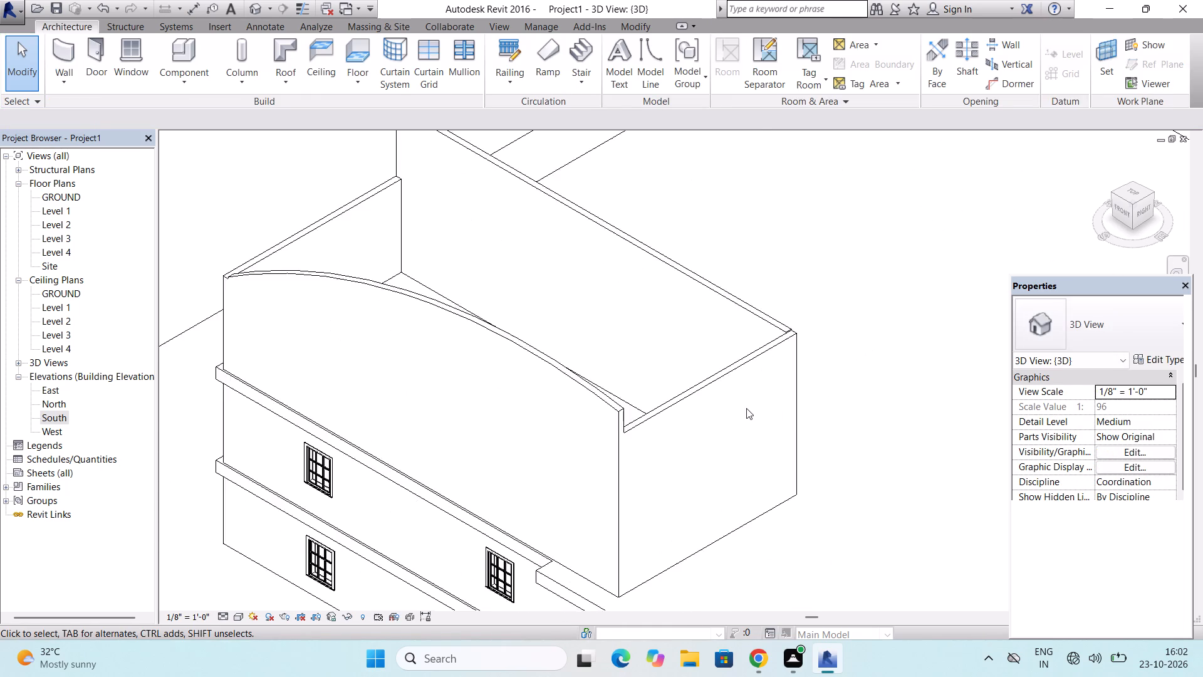
scroll(746, 408, "up", 2)
left_click(703, 370)
scroll(703, 370, "up", 2)
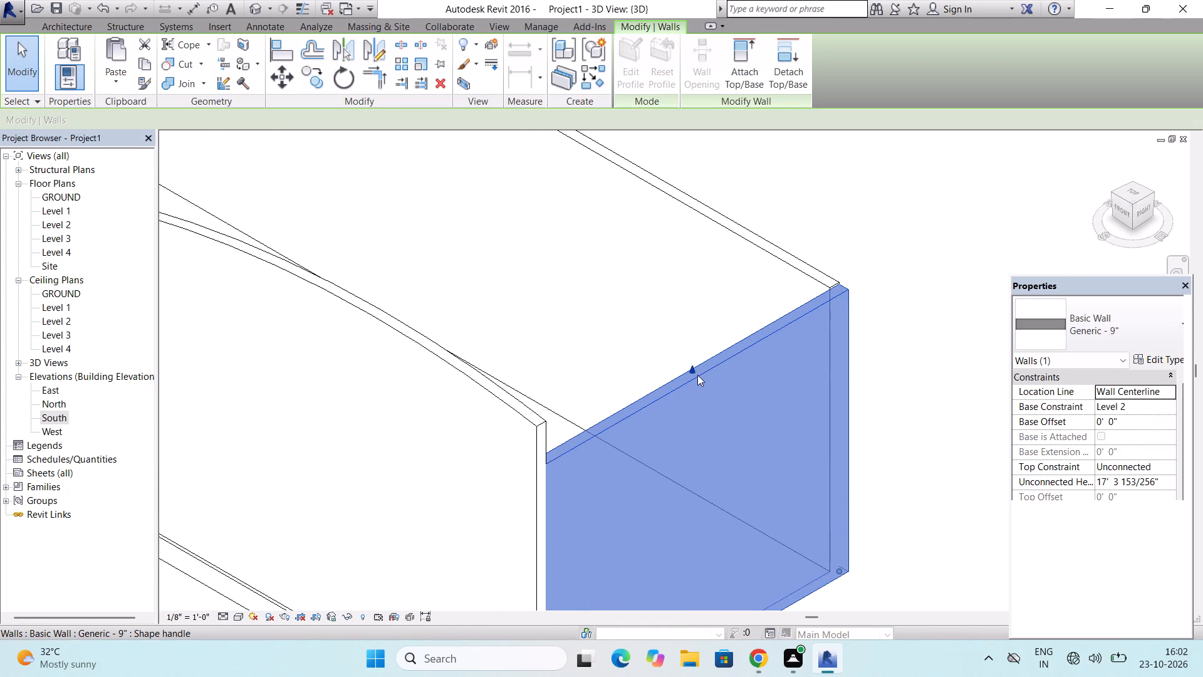
scroll(696, 377, "up", 2)
left_click_drag(689, 367, 689, 367)
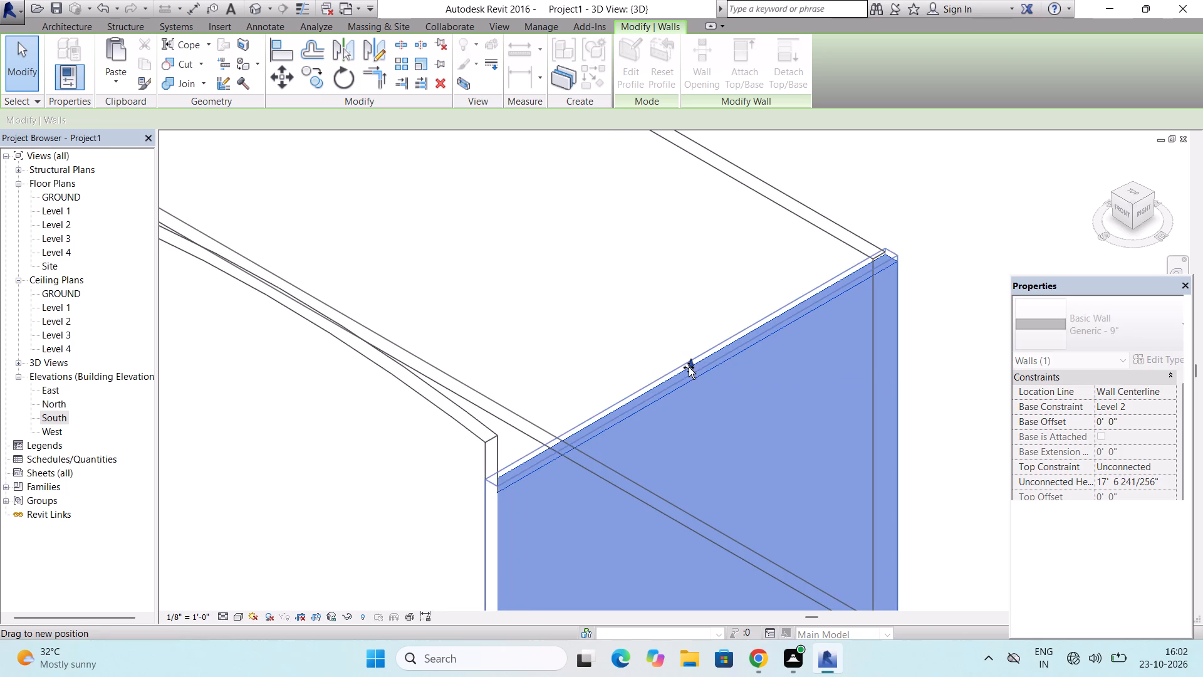
left_click_drag(689, 367, 683, 327)
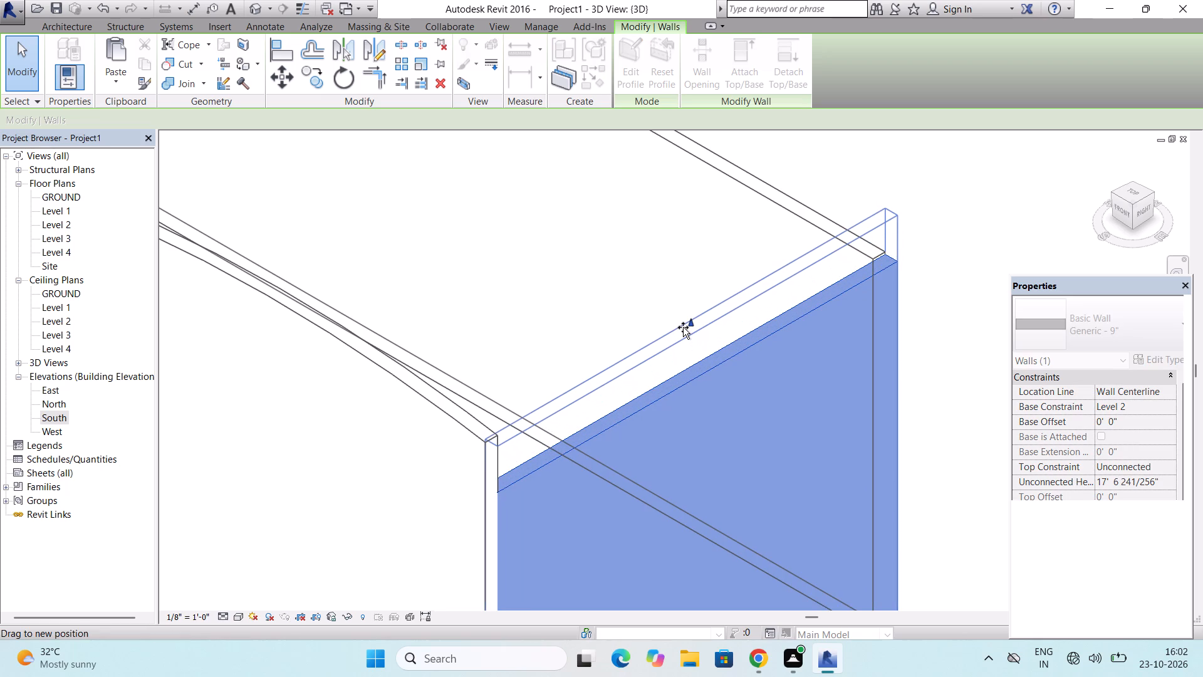
left_click_drag(683, 327, 683, 321)
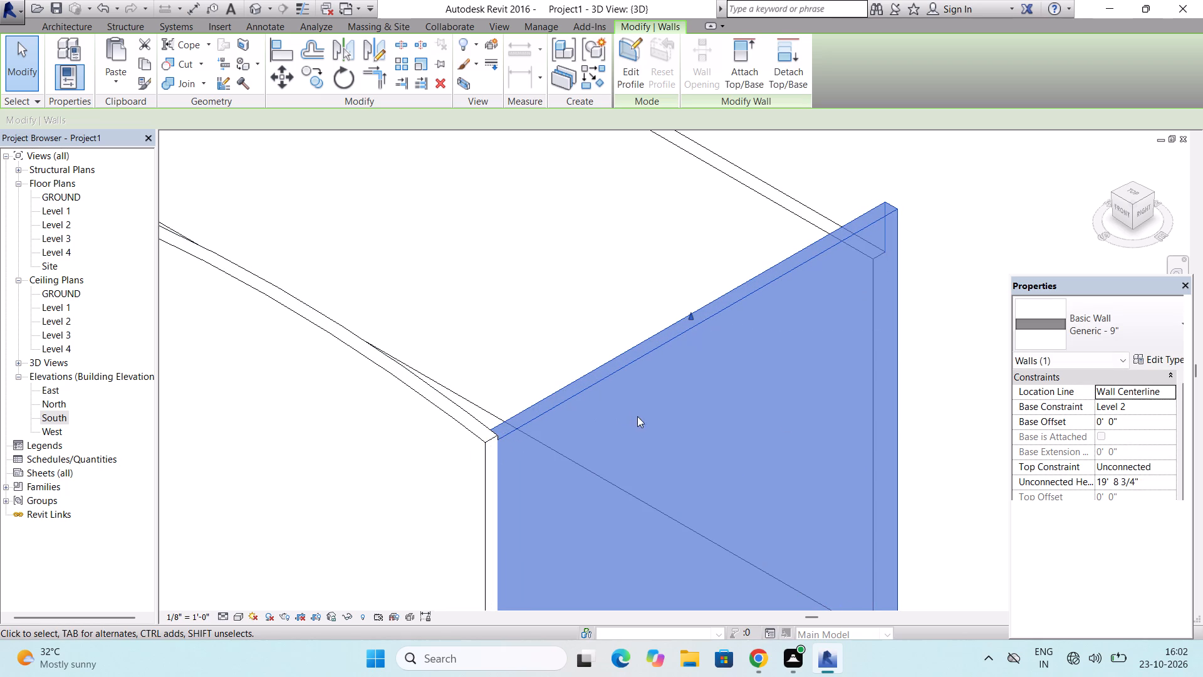
Raise the top of the Level 2 north wall to meet the east wall's top, about 19' 7" high.
left_click_drag(1135, 203, 1125, 178)
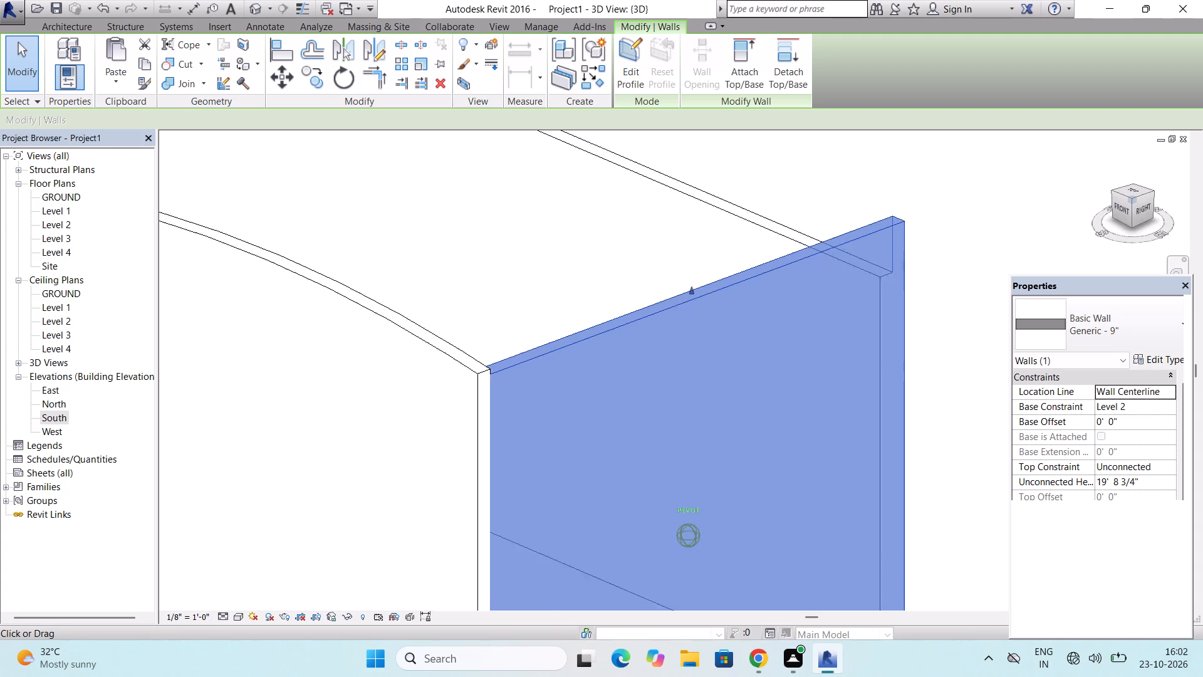
left_click_drag(1125, 178, 989, 174)
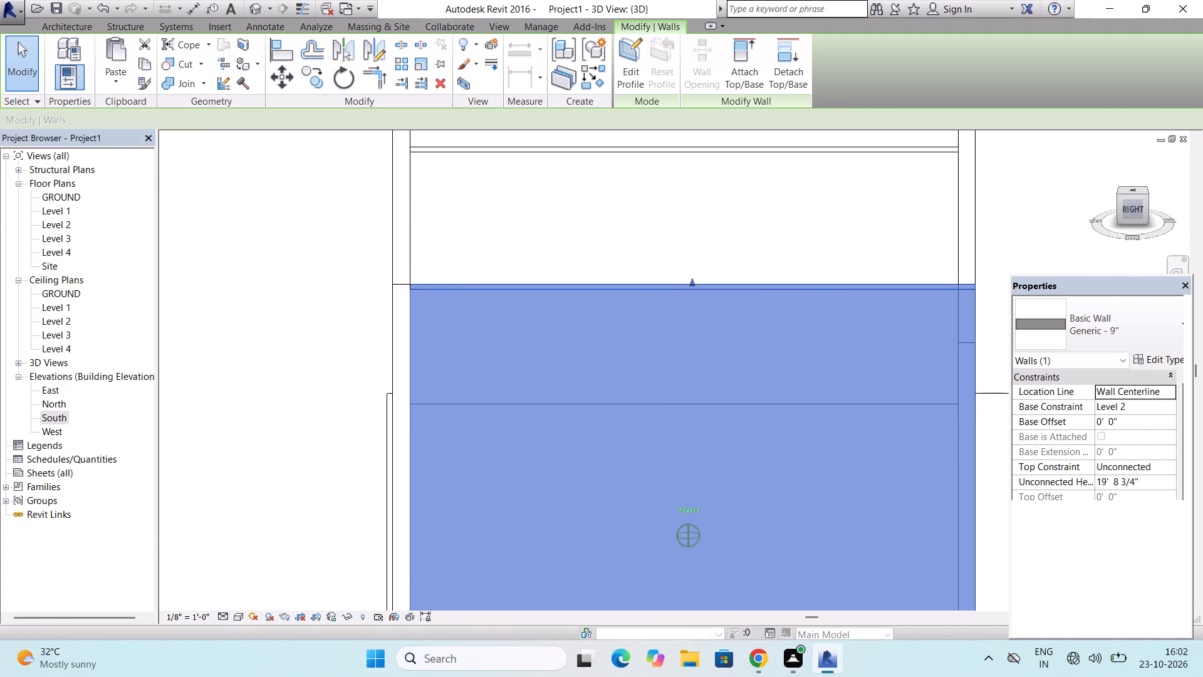
left_click_drag(989, 174, 875, 176)
scroll(665, 386, "down", 3)
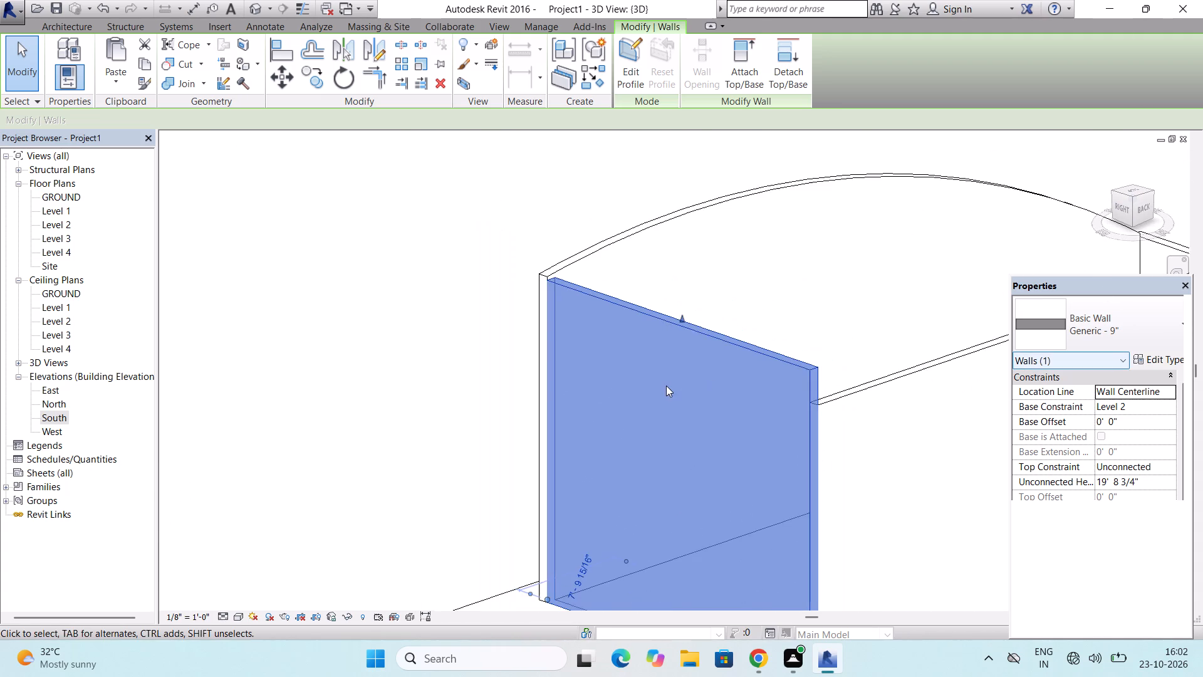
scroll(670, 384, "down", 2)
left_click(820, 381)
scroll(820, 381, "down", 4)
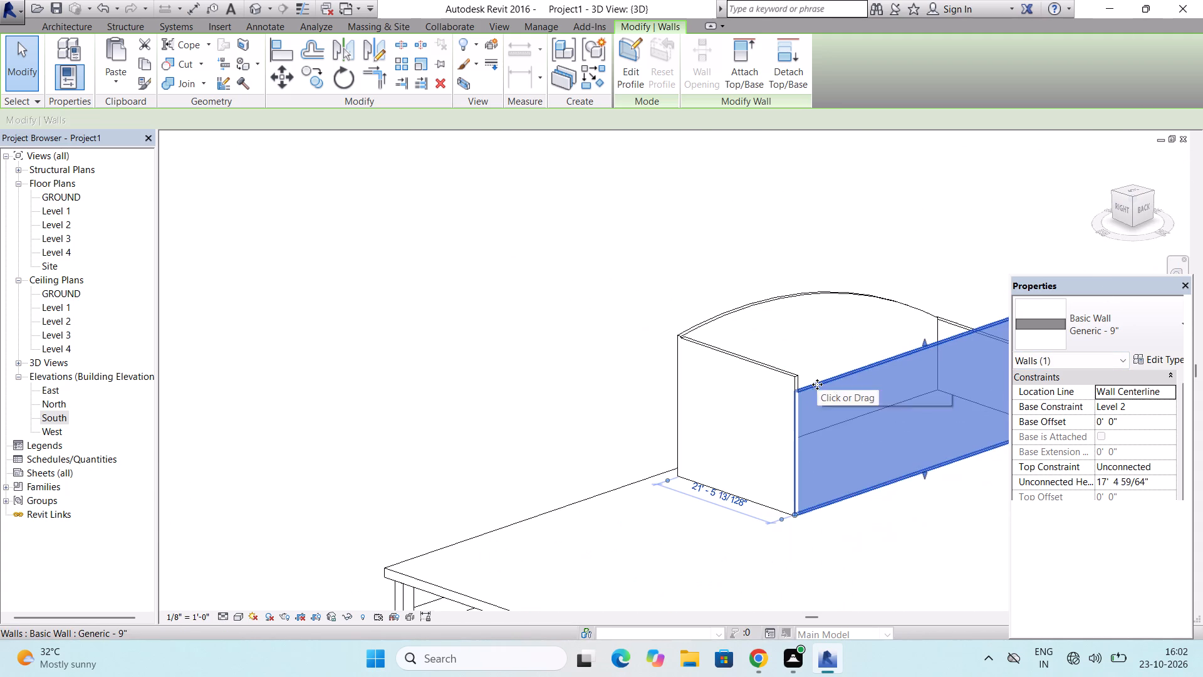
scroll(938, 352, "up", 5)
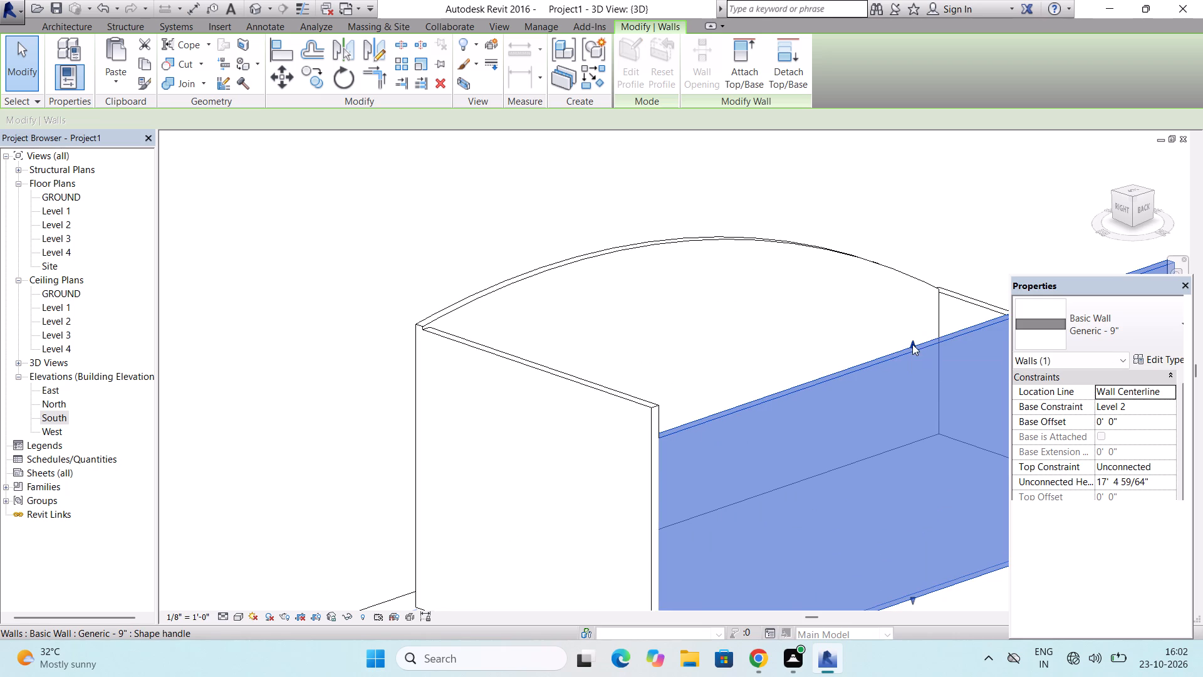
left_click_drag(912, 344, 912, 318)
key("Escape")
key("Escape")
key("Escape")
key("Escape")
key("Escape")
key("Escape")
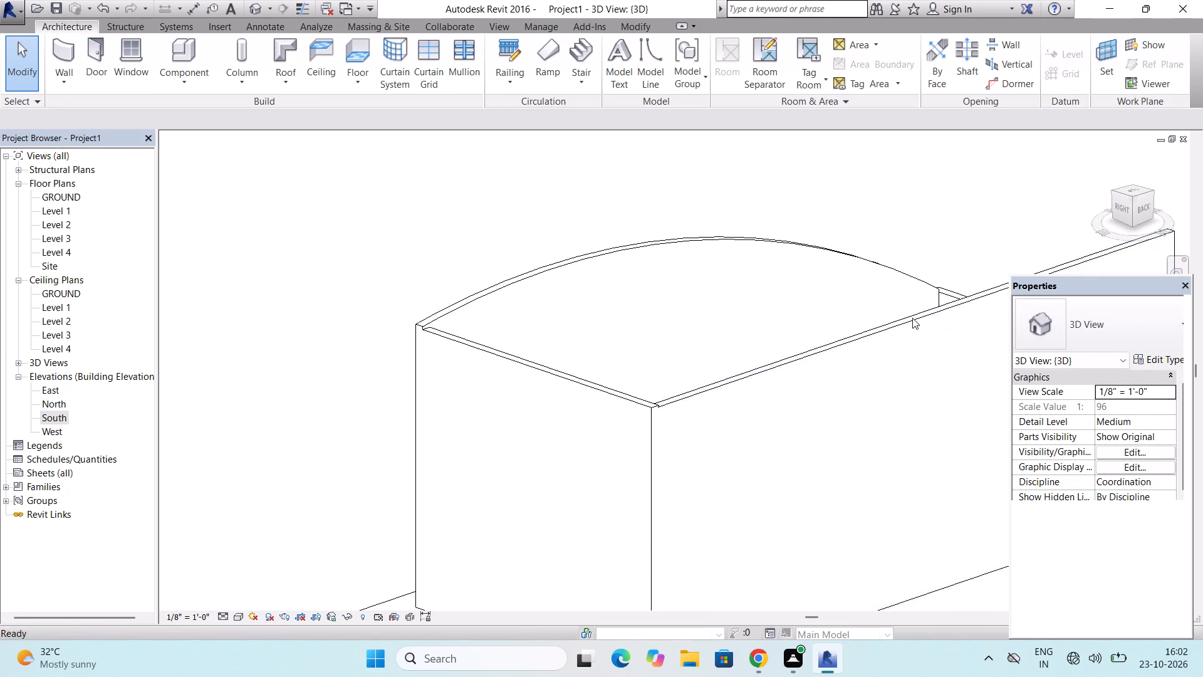
key("Escape")
Open the profile of the Level 2 north wall for editing and delete its straight top line.
scroll(912, 318, "down", 10)
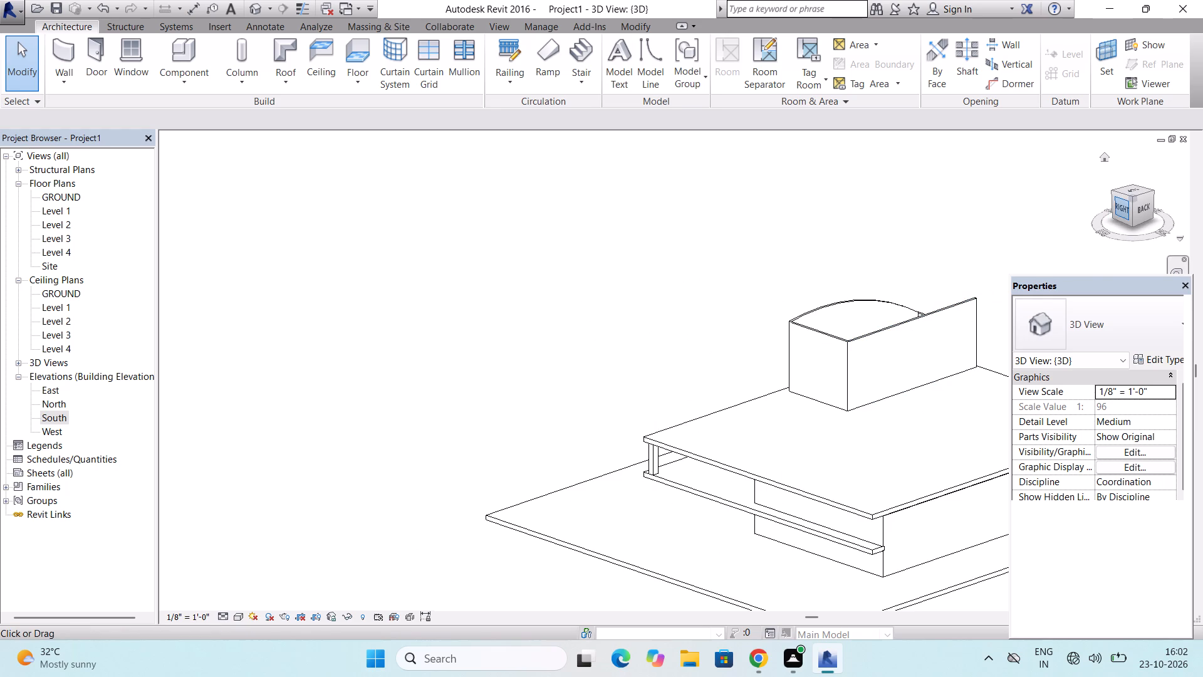
left_click_drag(1113, 194, 204, 195)
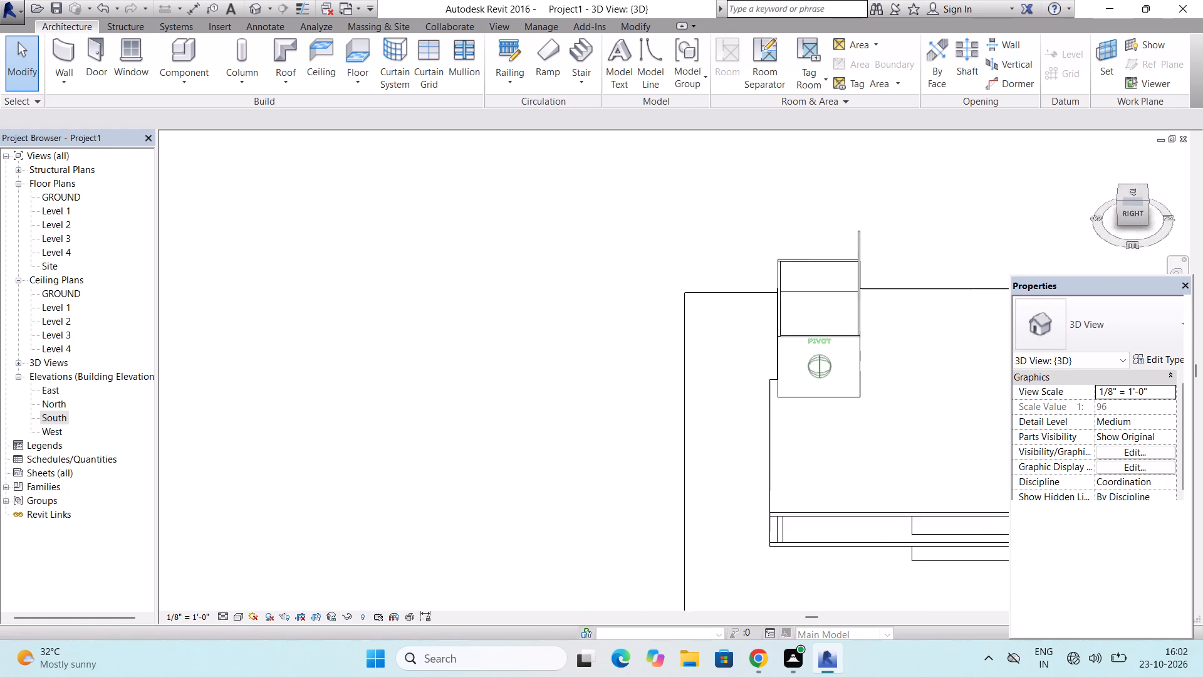
left_click_drag(204, 195, 510, 169)
scroll(672, 335, "up", 5)
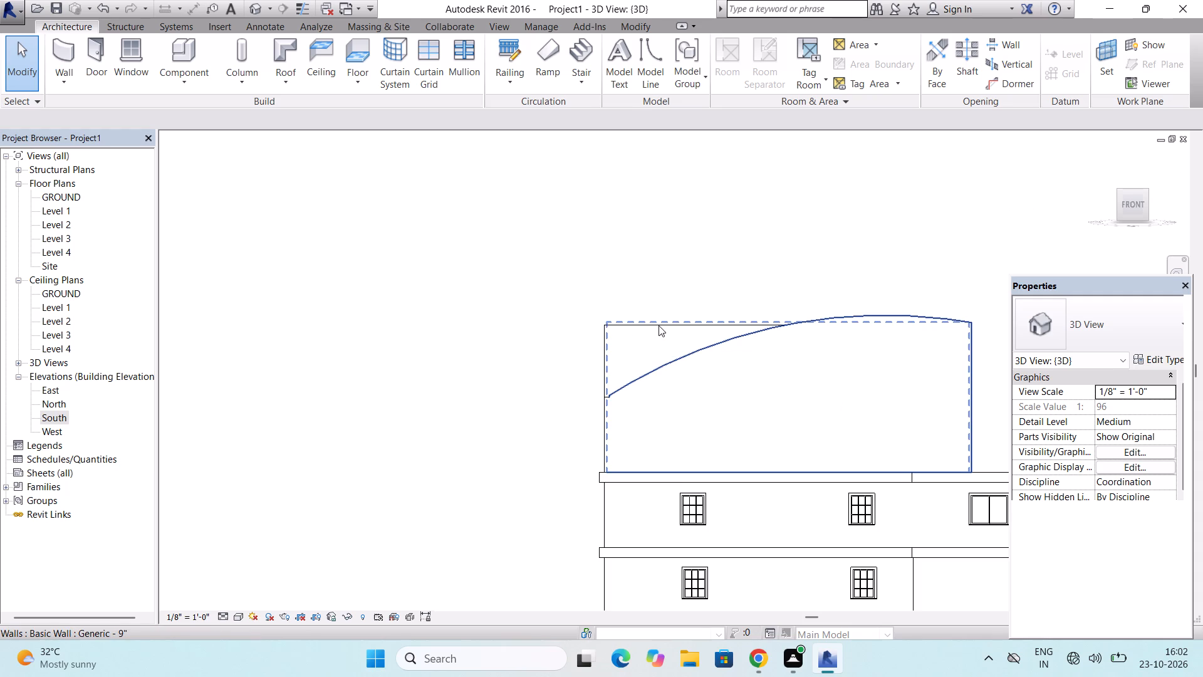
double_click(659, 325)
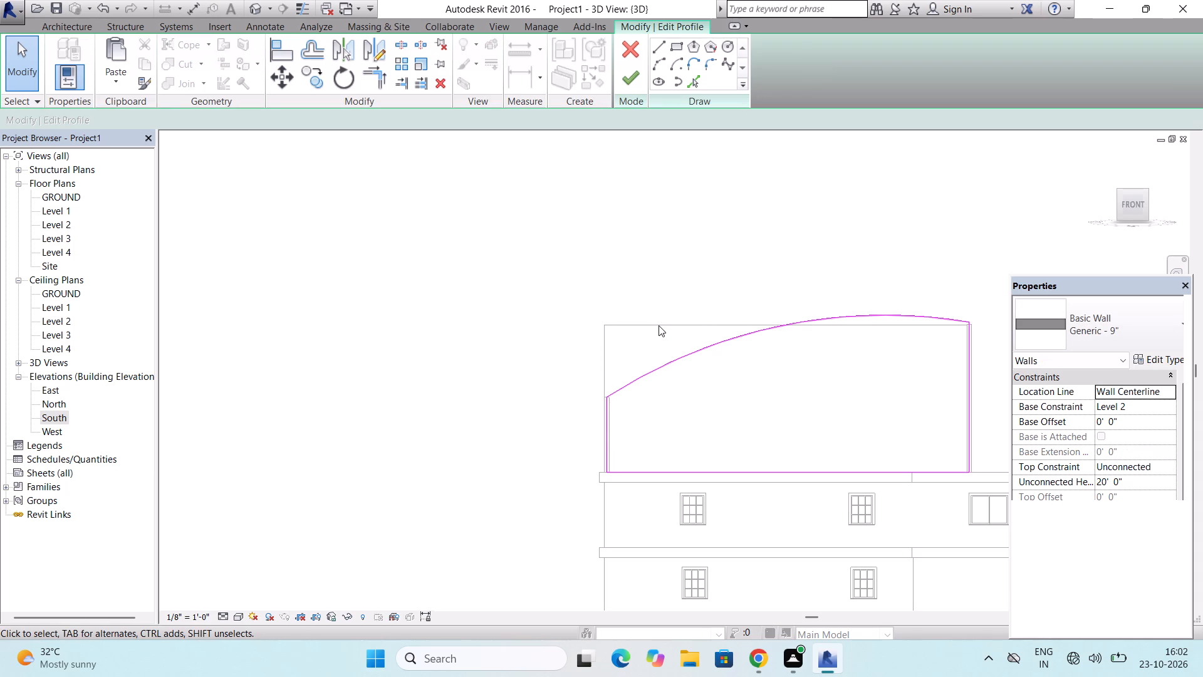
left_click(631, 74)
scroll(605, 293, "up", 2)
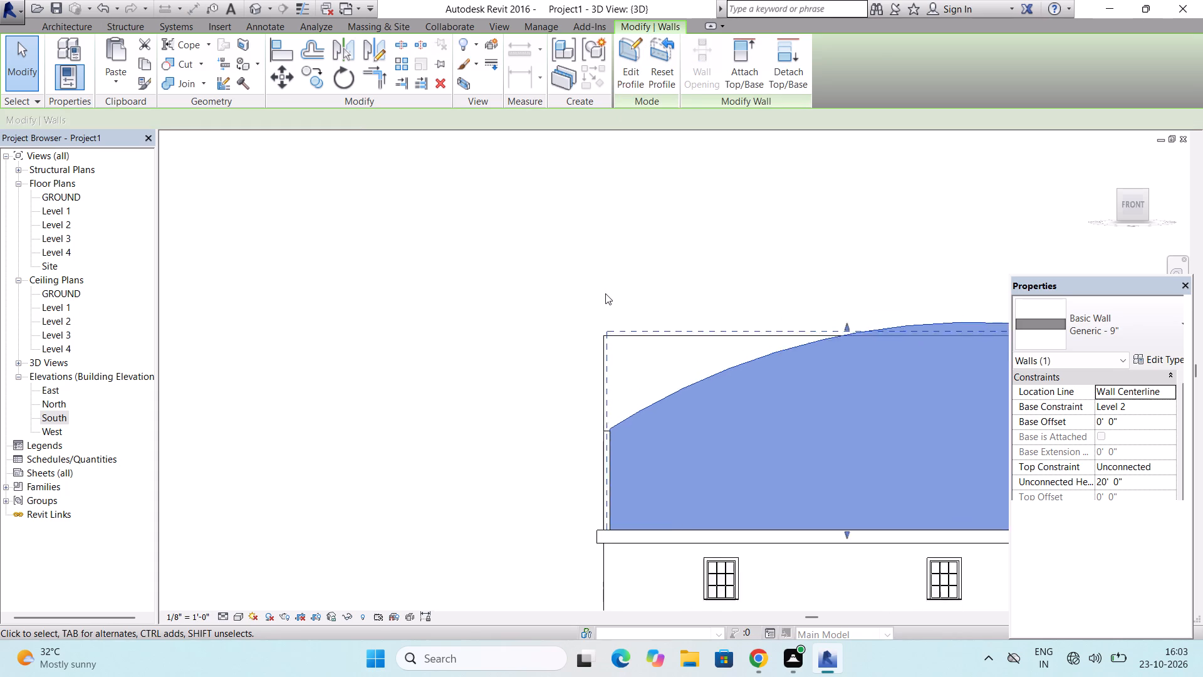
scroll(605, 293, "up", 5)
double_click(601, 389)
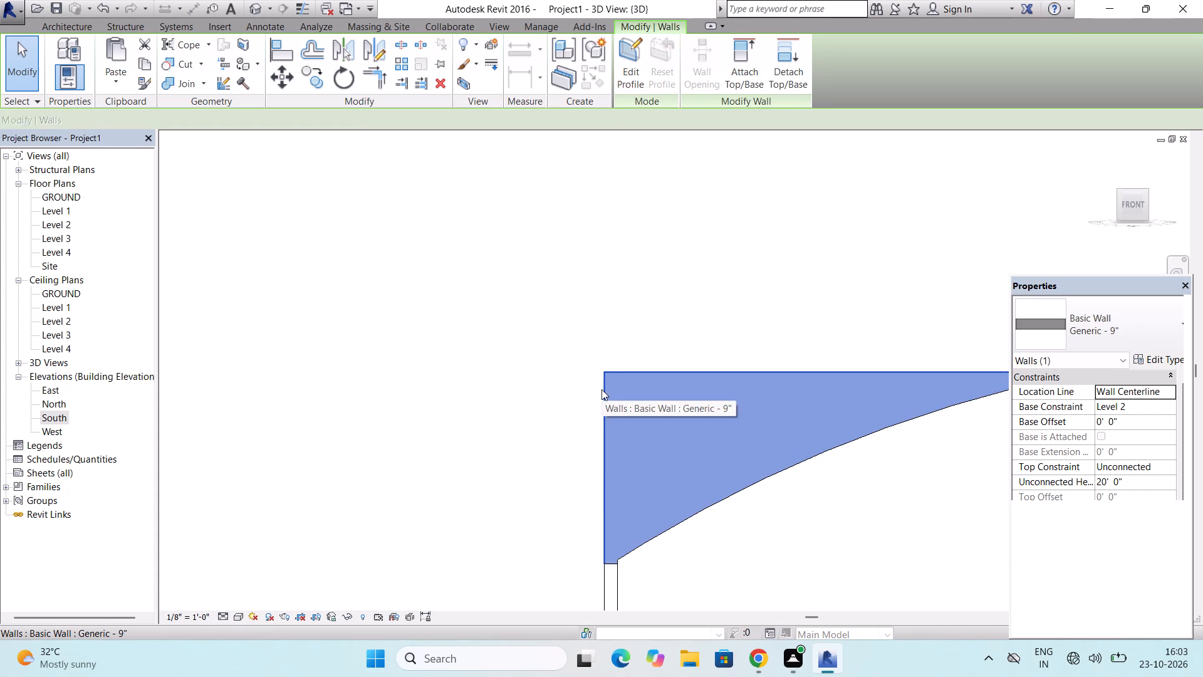
scroll(601, 389, "down", 10)
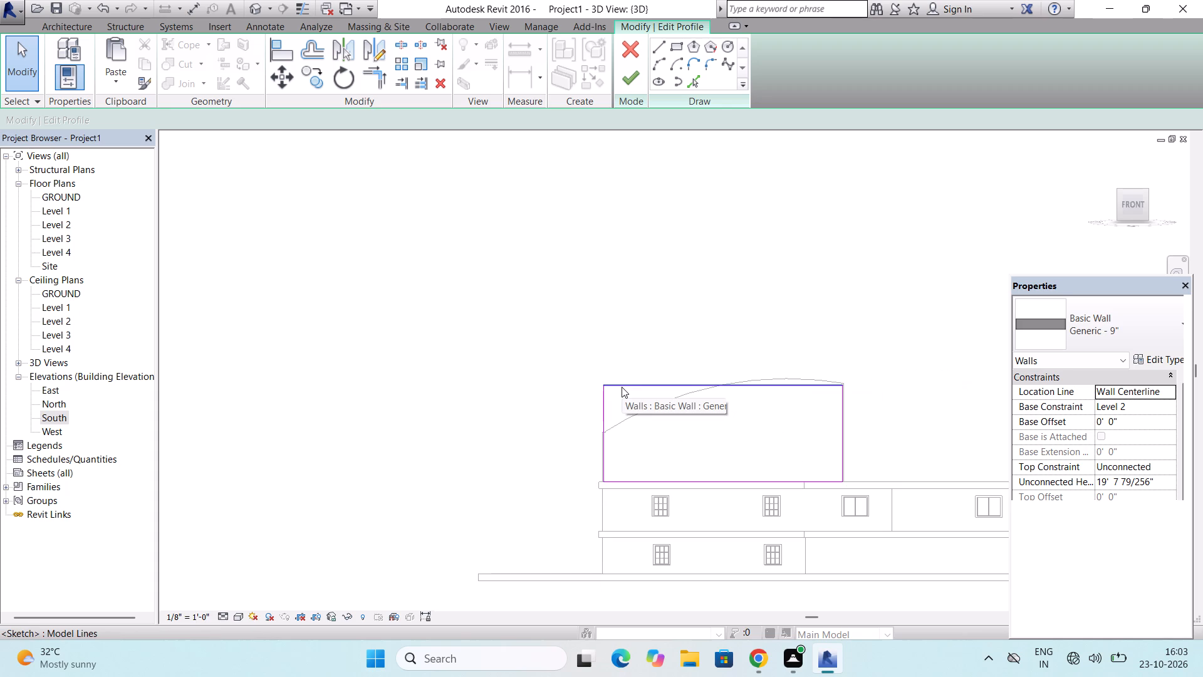
left_click(622, 387)
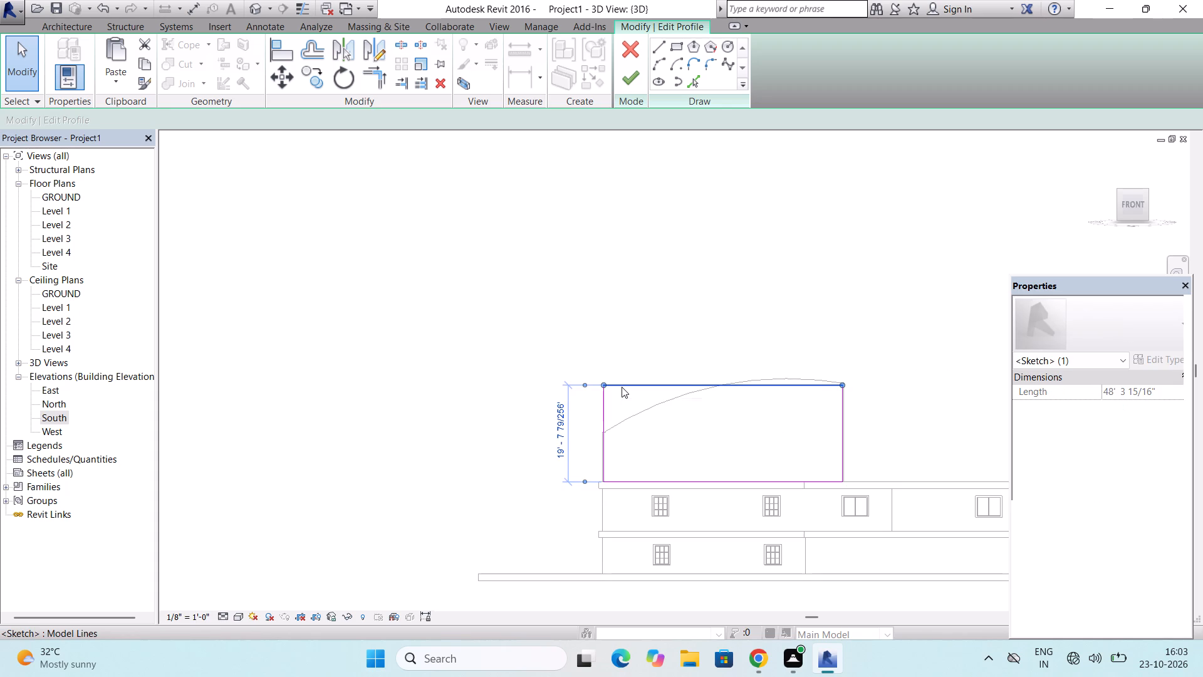
key("Page_Up")
key("Delete")
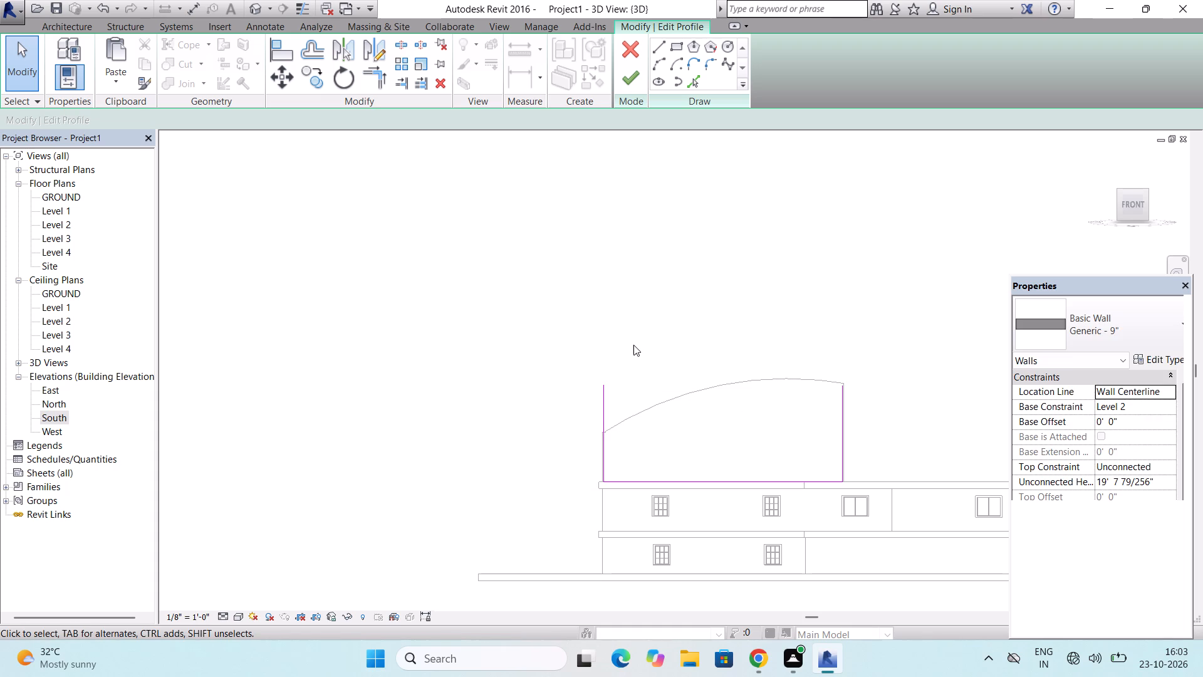
Draw a top arc of about 65' 7" radius in the north wall's profile, from the west wall's top to the east line's end, following the south wall's curve.
left_click(662, 61)
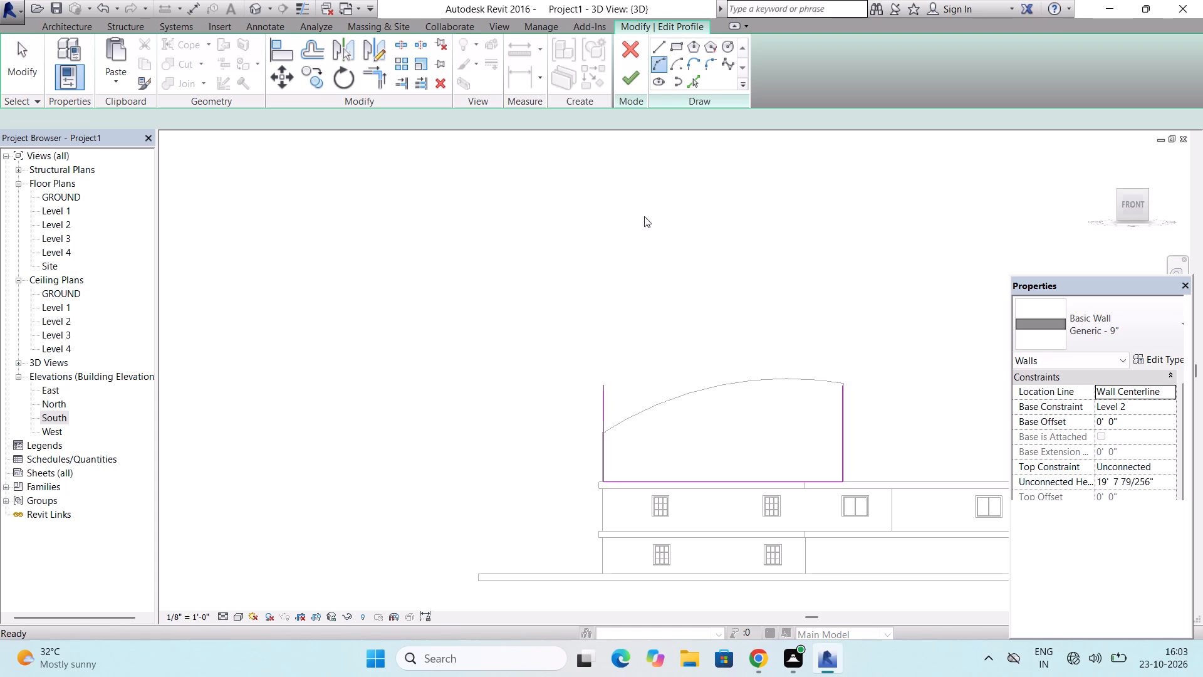
scroll(603, 414, "up", 15)
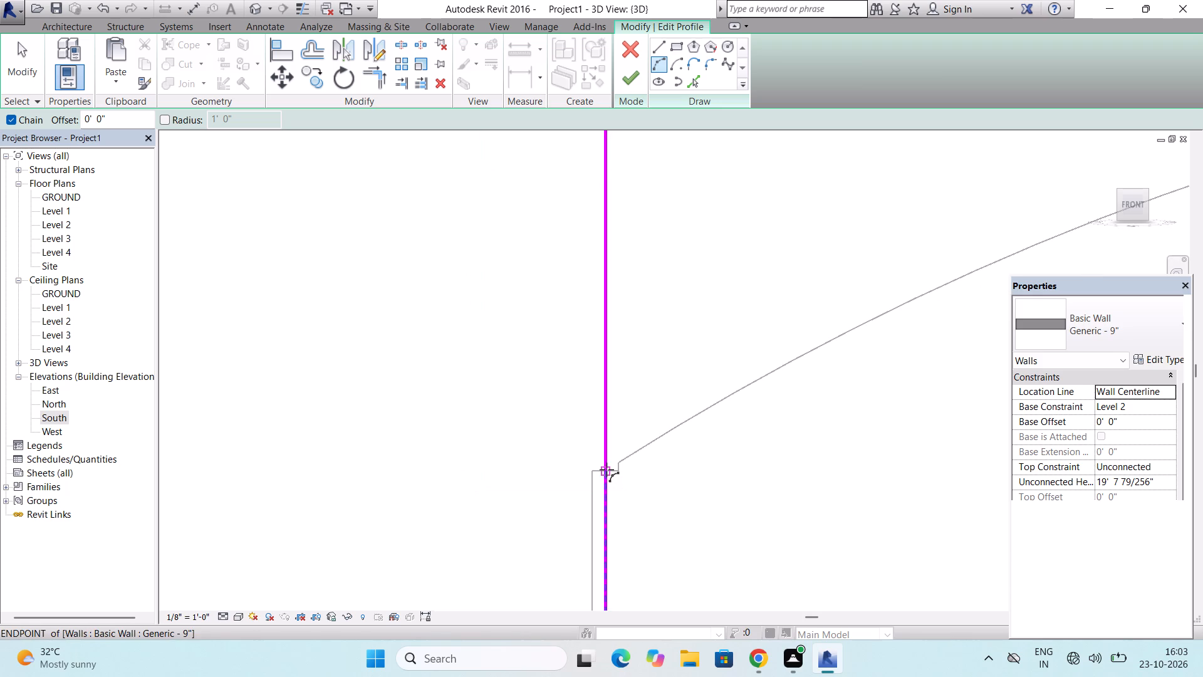
left_click(607, 470)
scroll(607, 470, "down", 11)
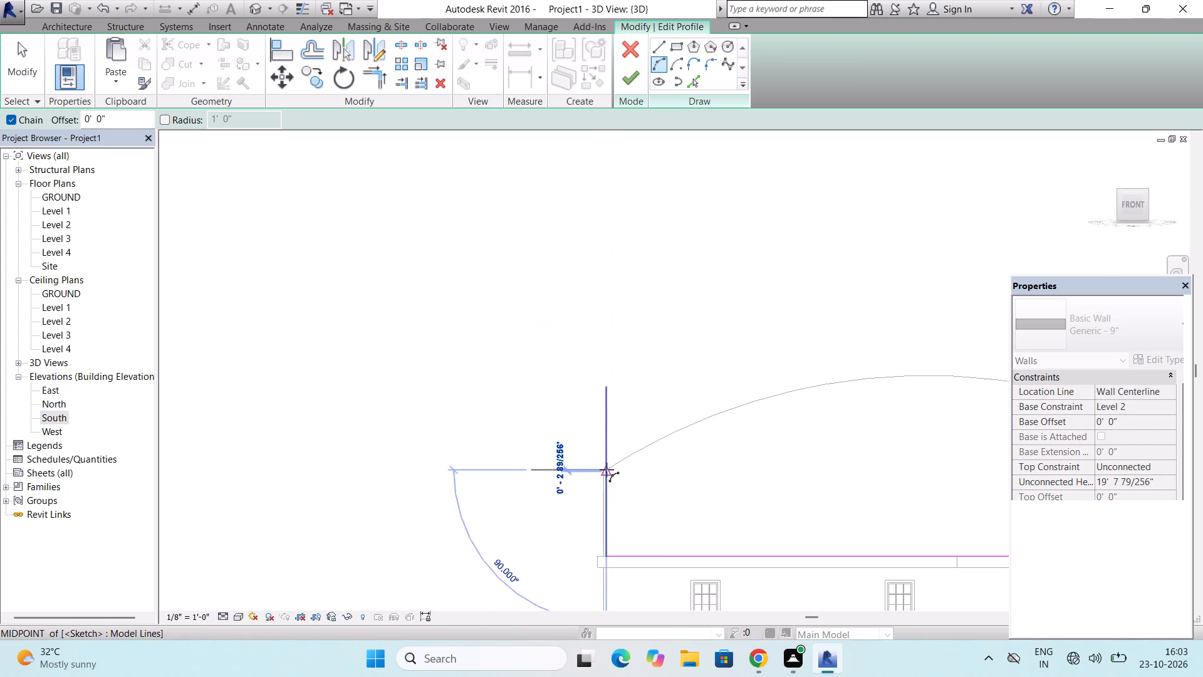
scroll(607, 470, "down", 3)
scroll(876, 409, "up", 8)
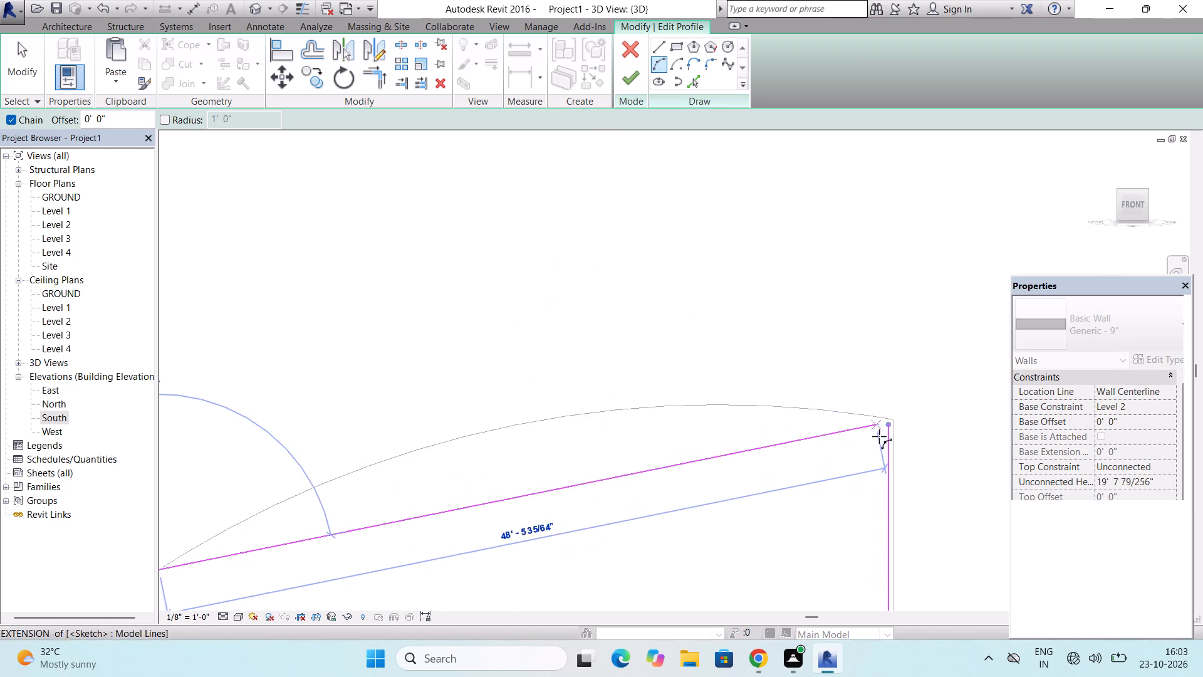
scroll(879, 436, "up", 6)
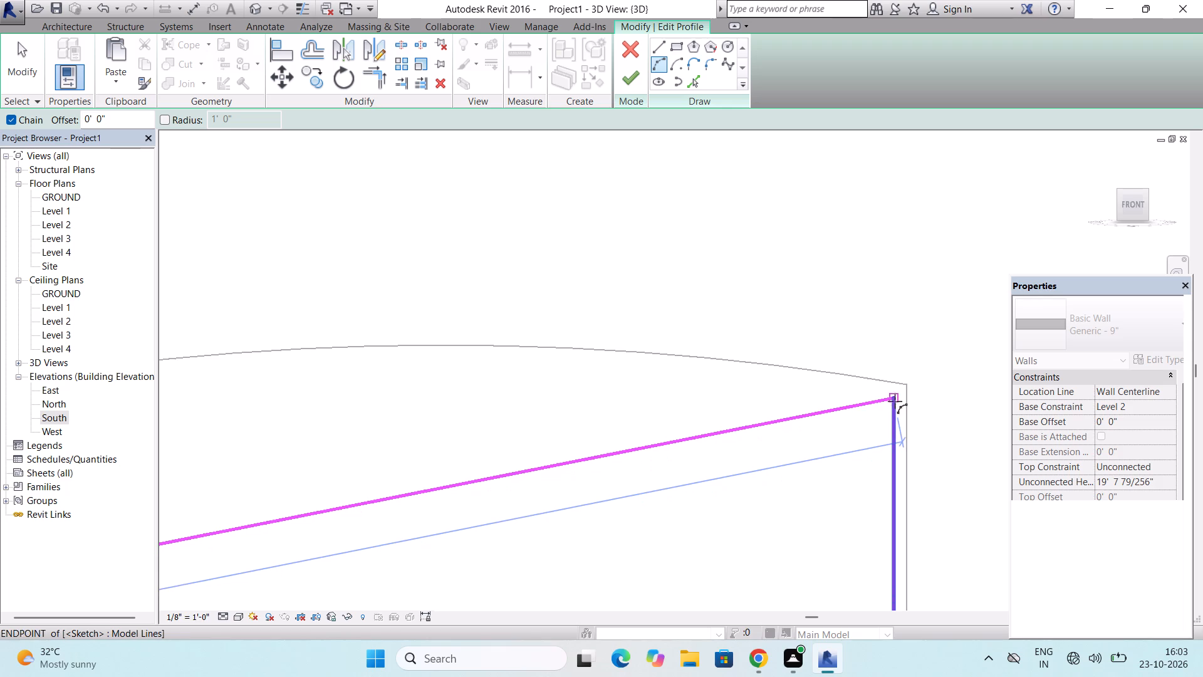
left_click(894, 398)
scroll(894, 398, "down", 13)
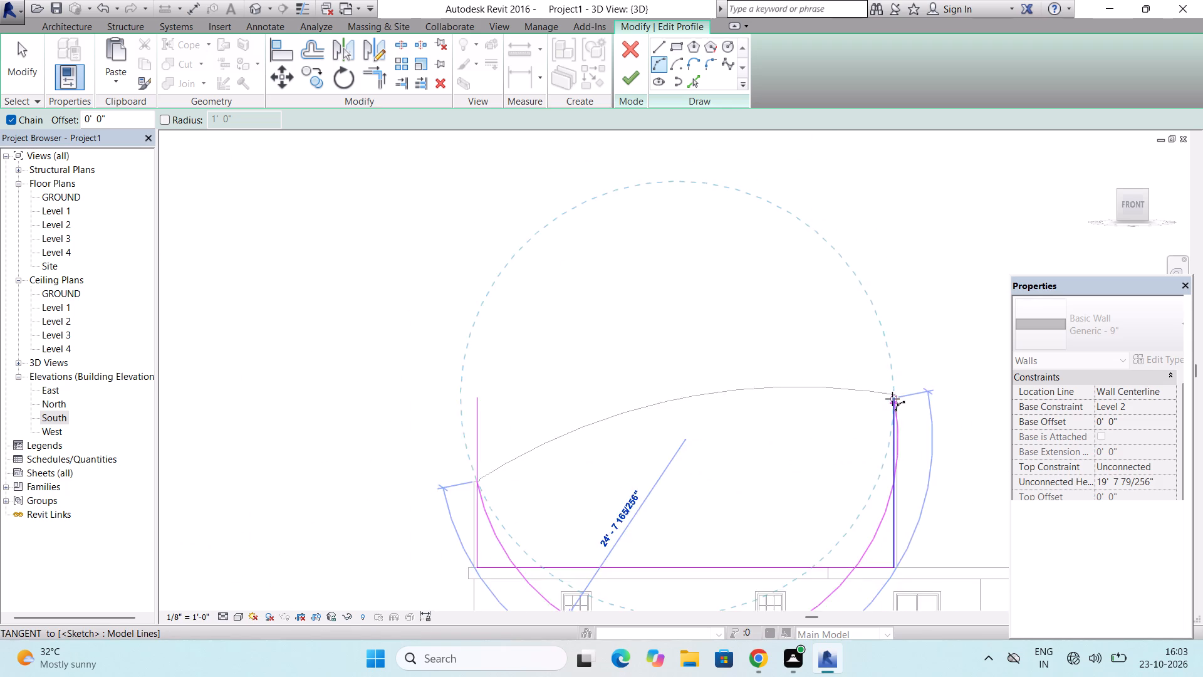
scroll(892, 399, "down", 3)
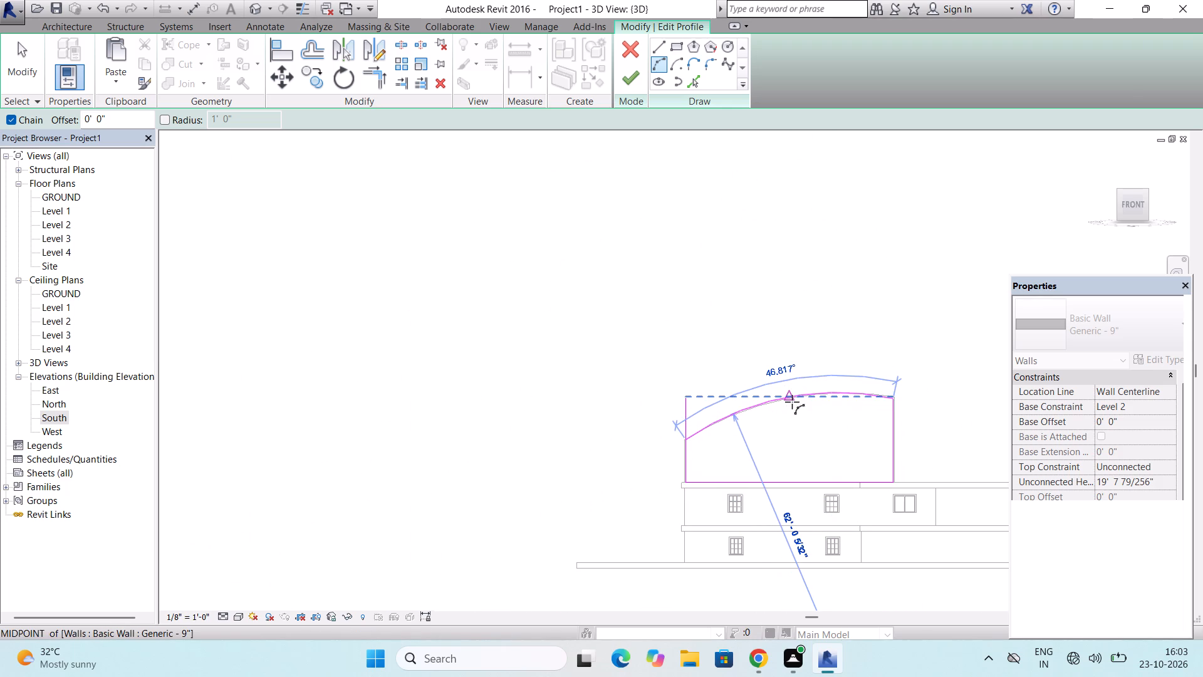
scroll(792, 402, "up", 7)
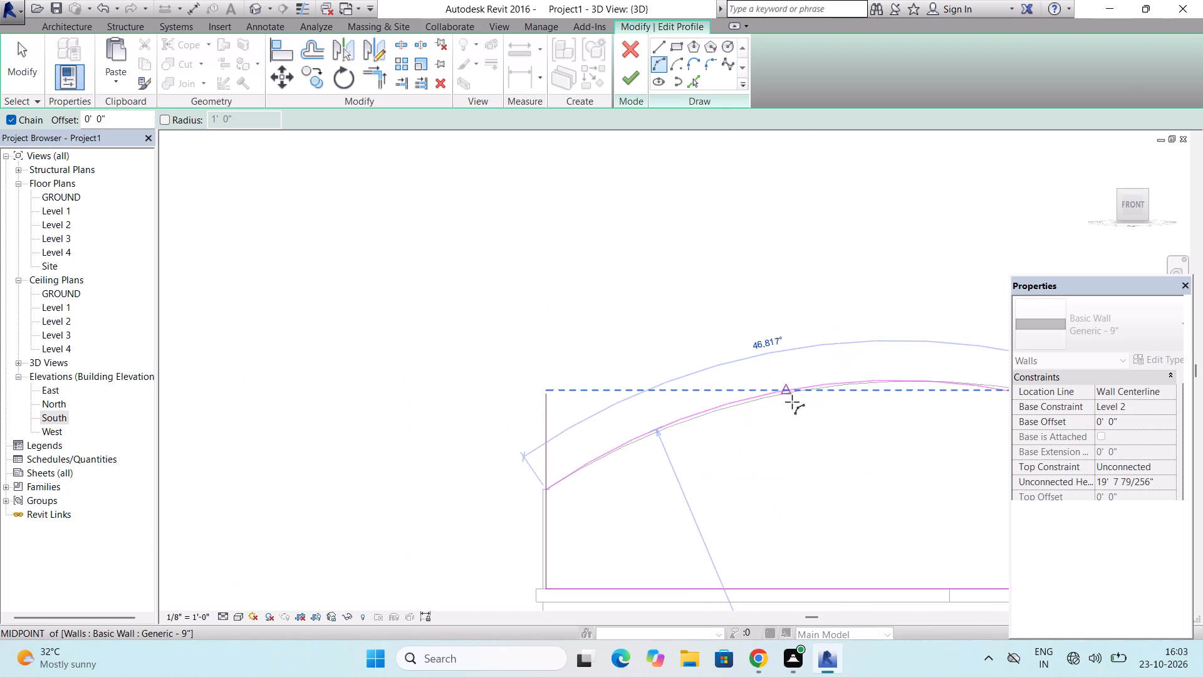
scroll(792, 402, "up", 1)
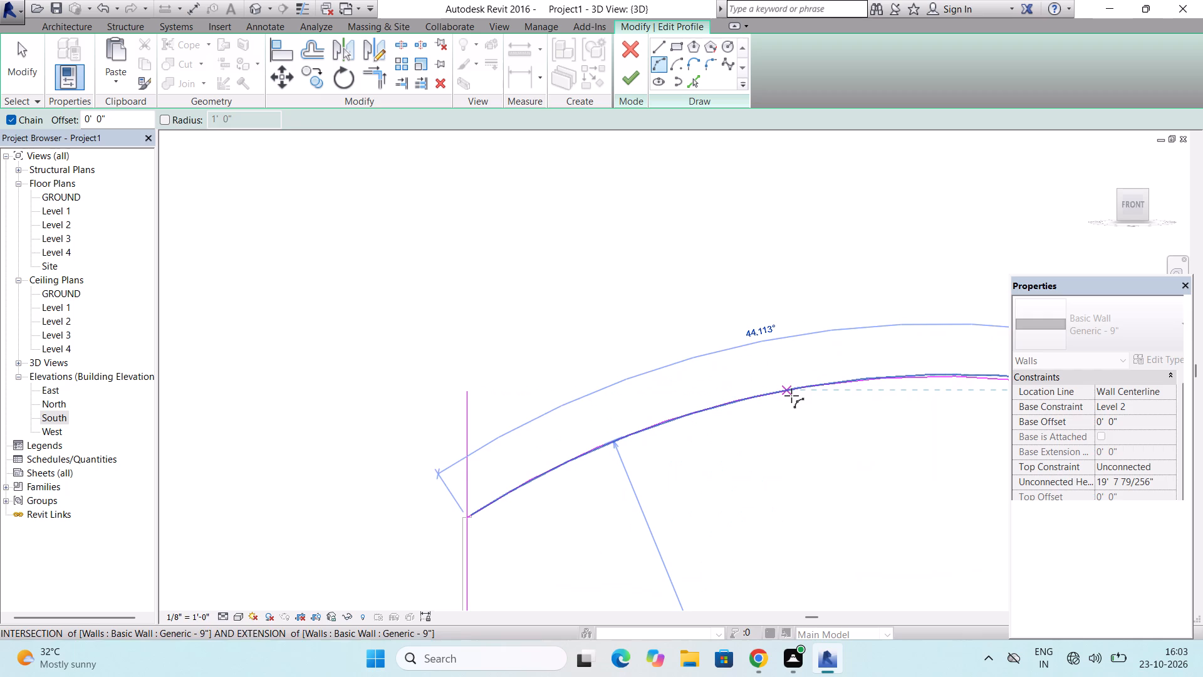
left_click(791, 396)
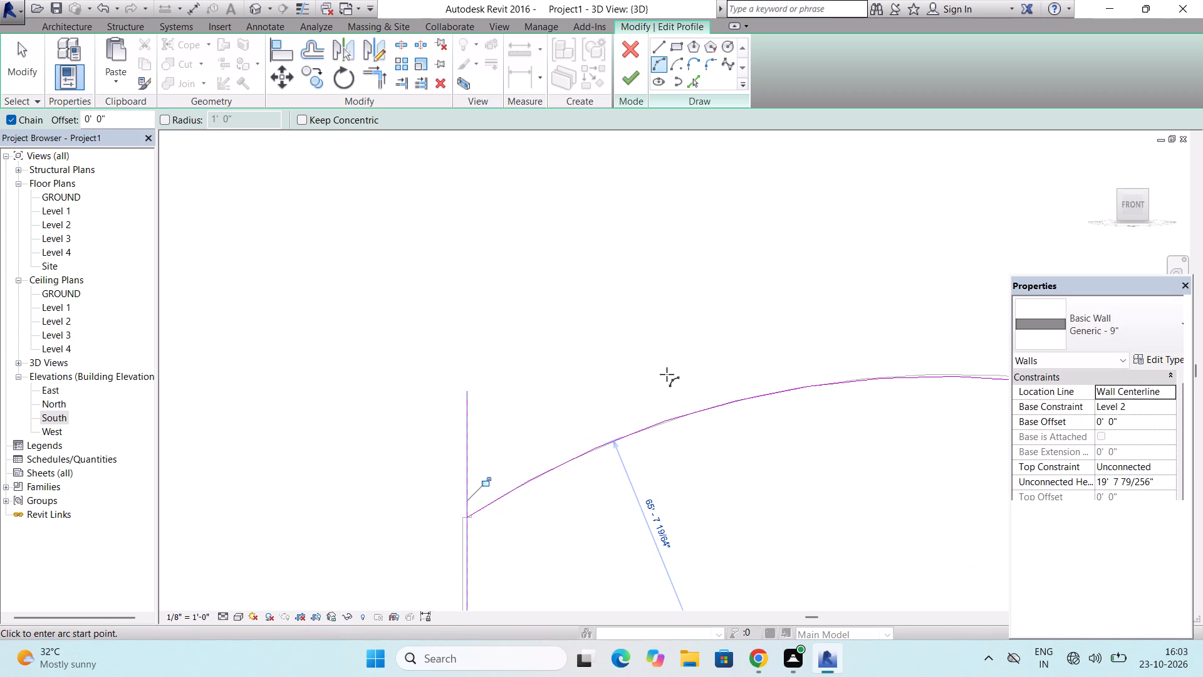
key("Escape")
Shorten the west vertical line of the north wall's profile down to the arc's start and finish the profile.
scroll(509, 405, "down", 2)
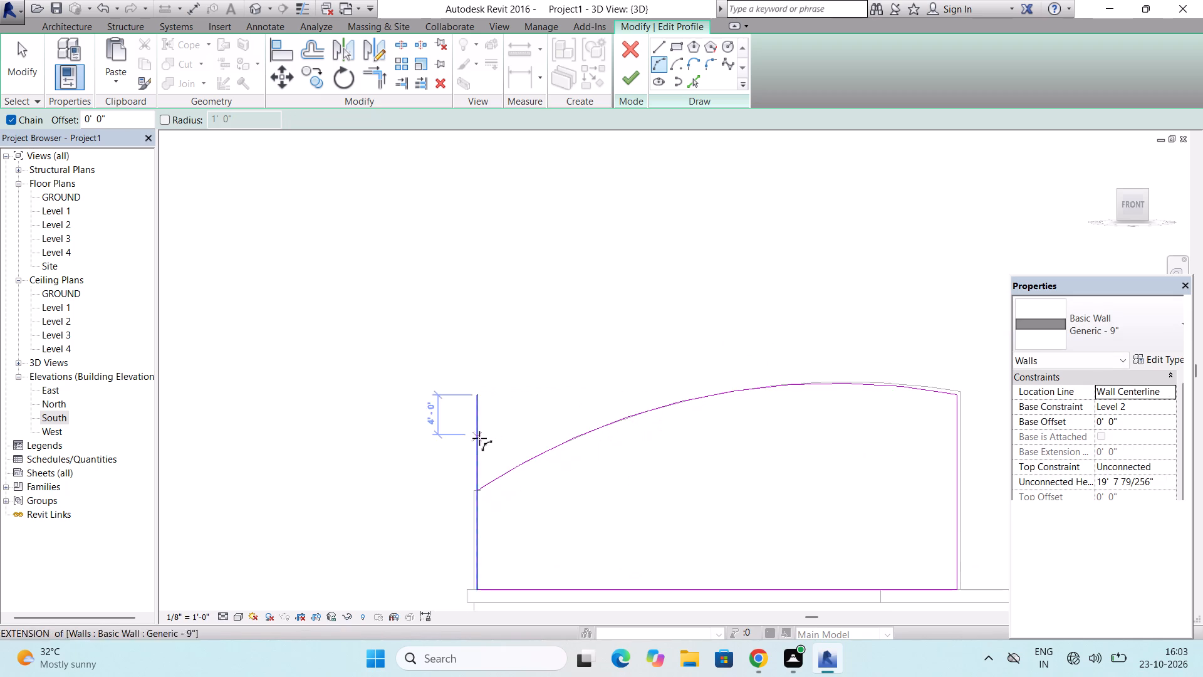
scroll(479, 438, "up", 6)
key("Escape")
left_click(485, 383)
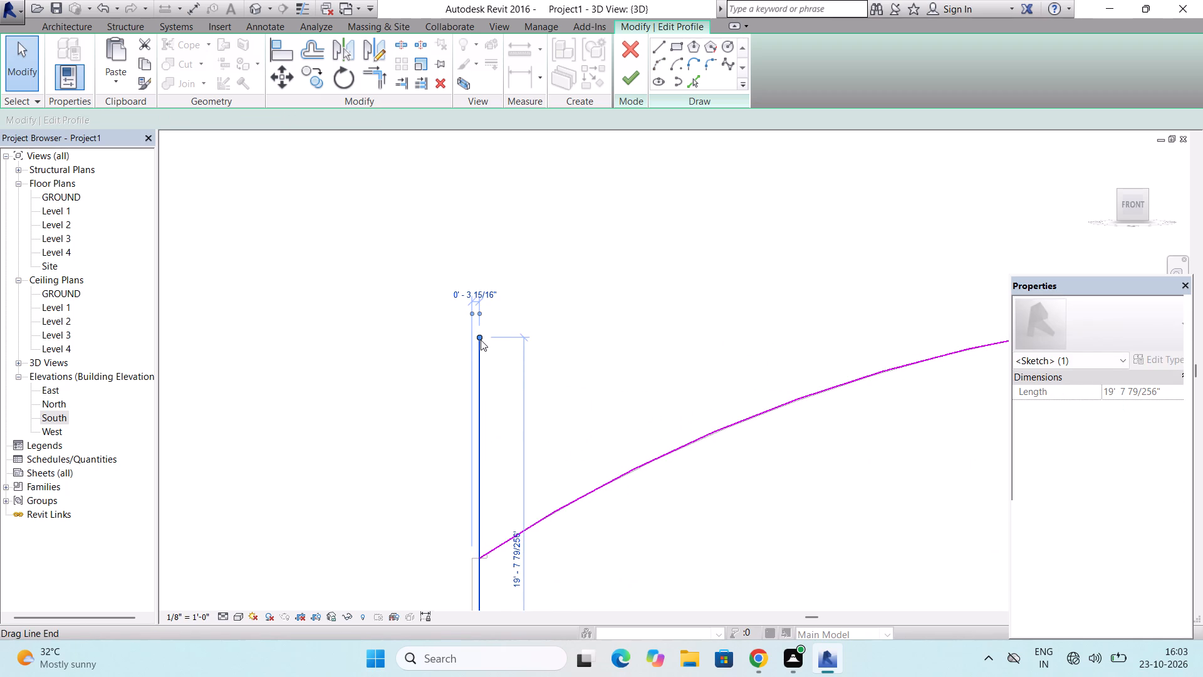
left_click_drag(478, 334, 481, 392)
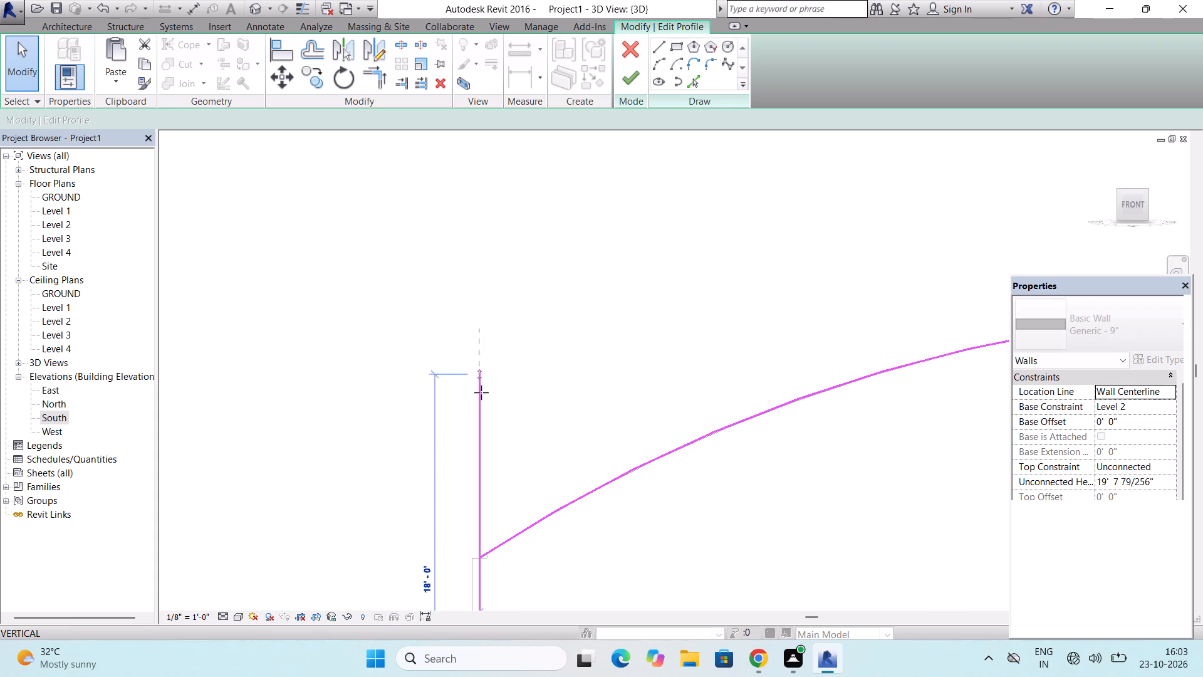
left_click_drag(481, 392, 483, 559)
key("Escape")
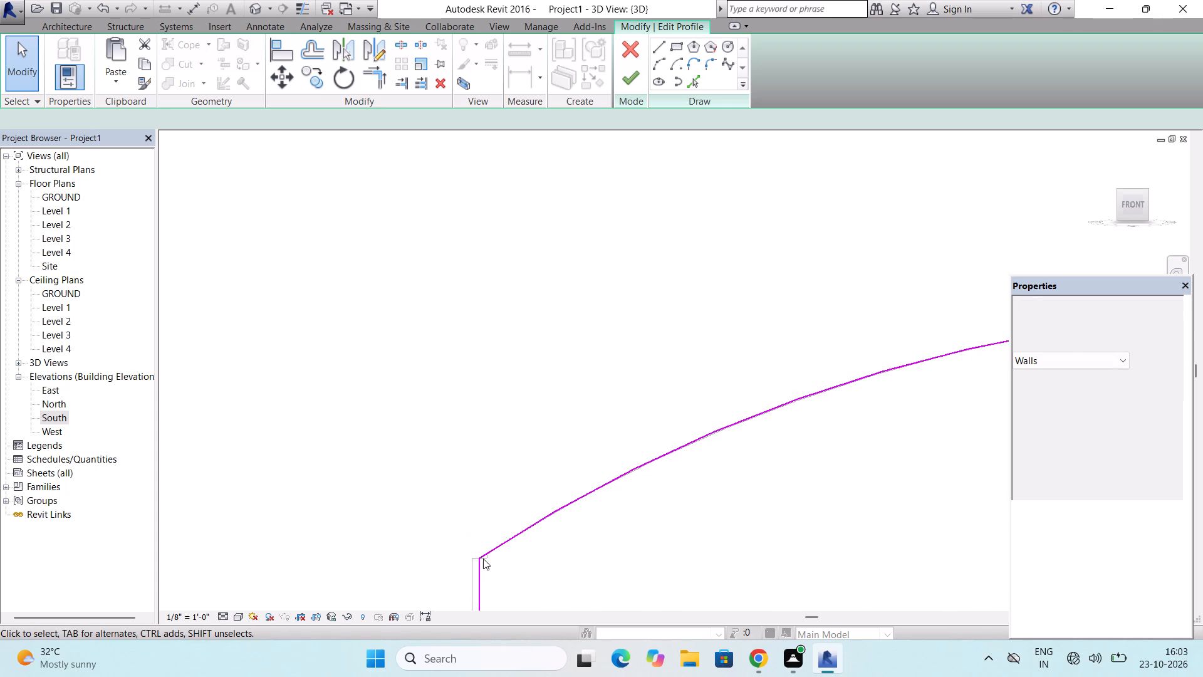
left_click(625, 82)
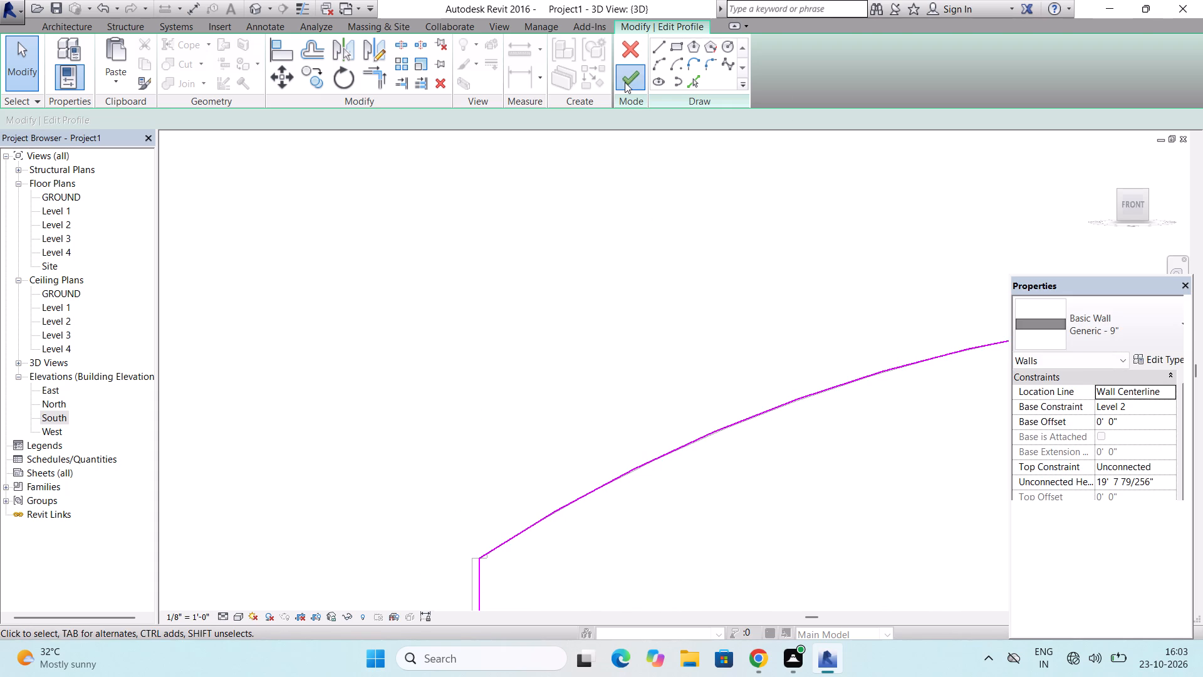
Examine the curved-top Level 2 walls in 3D and look over the Level 1, Level 2 and Level 3 floor plans.
scroll(652, 428, "down", 10)
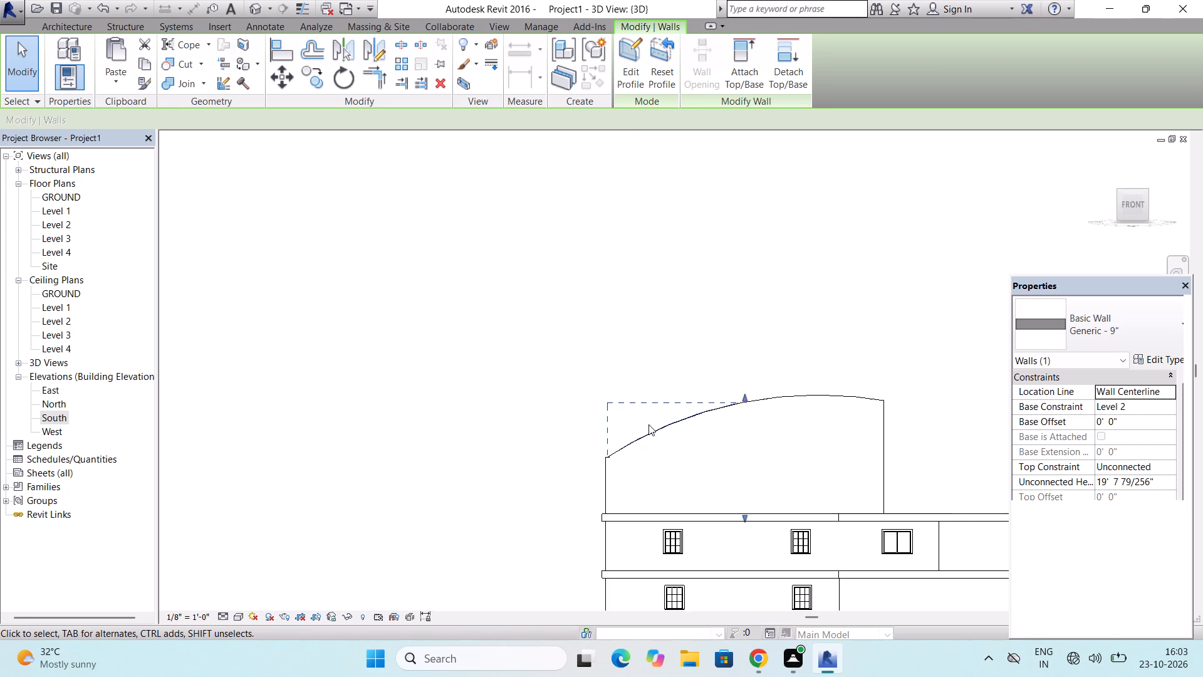
scroll(648, 424, "down", 2)
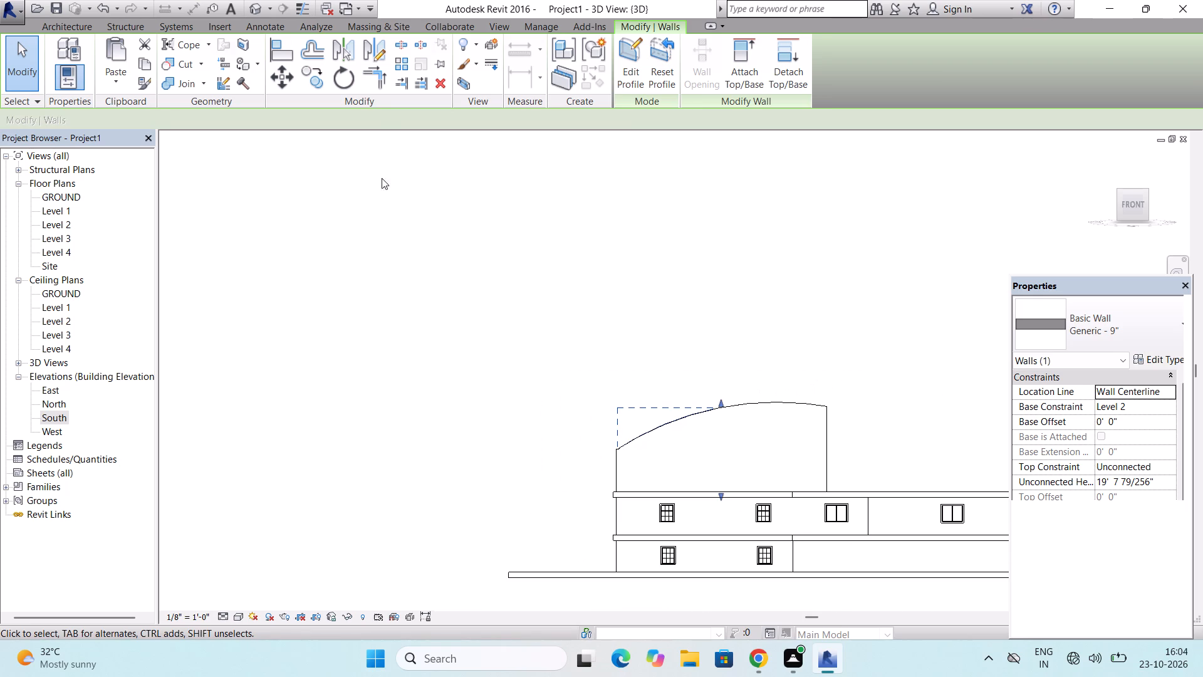
left_click(252, 12)
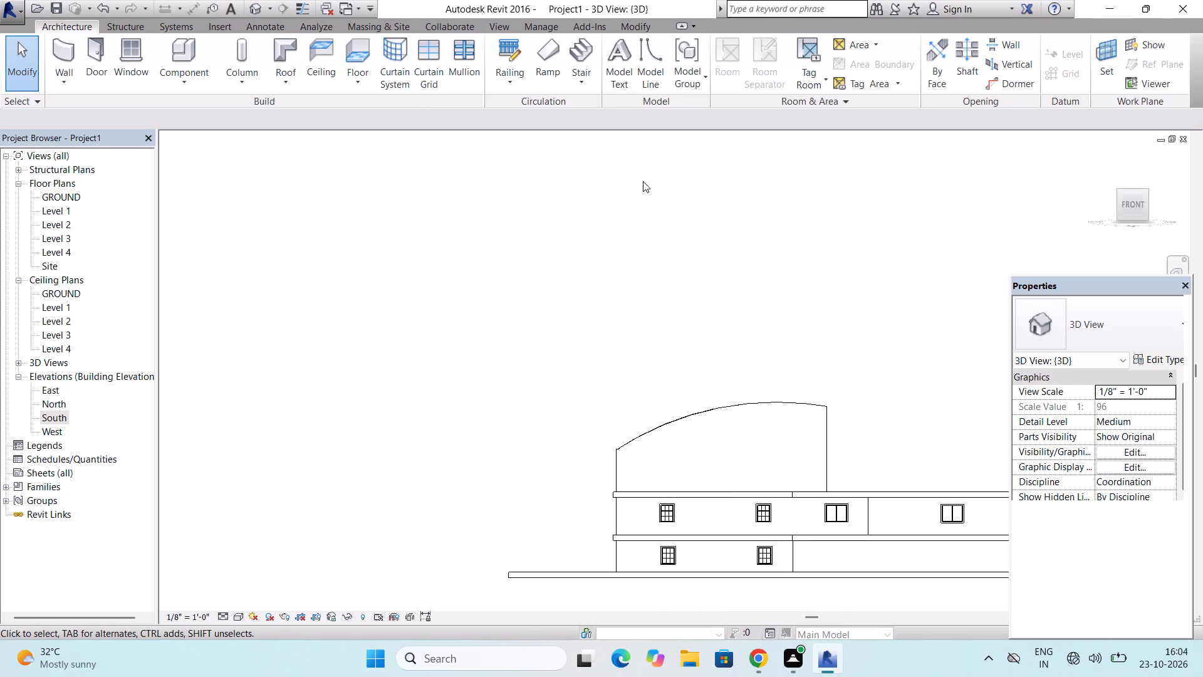
left_click_drag(1120, 192, 925, 263)
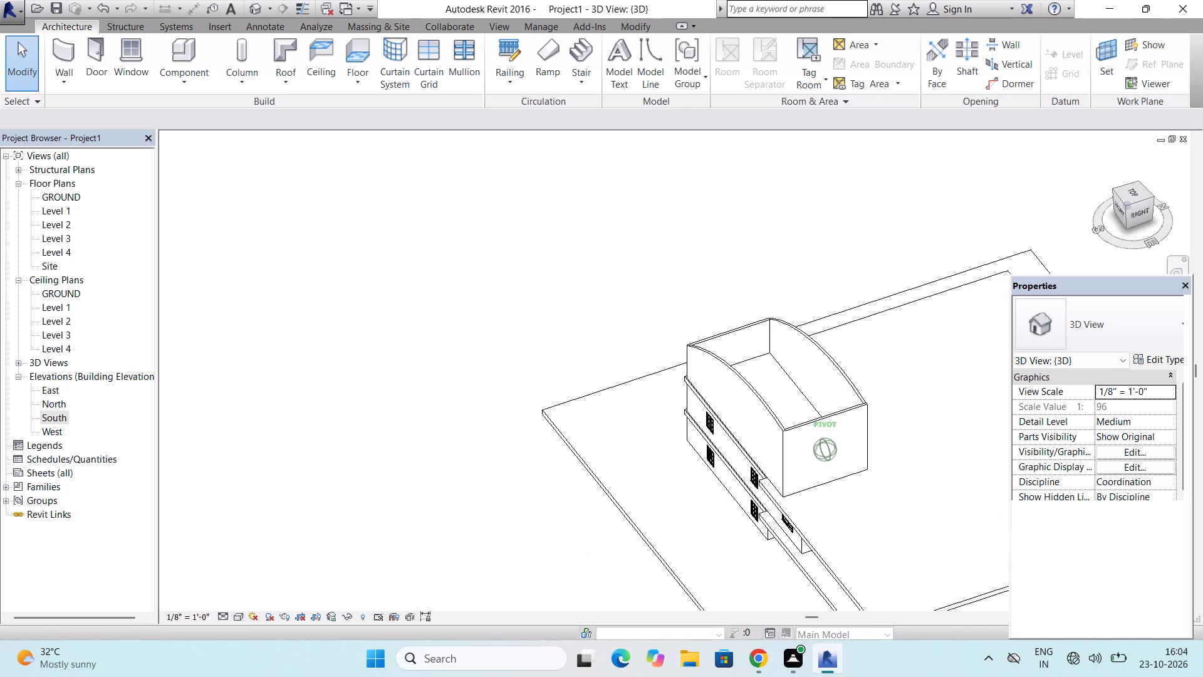
left_click_drag(925, 263, 1165, 234)
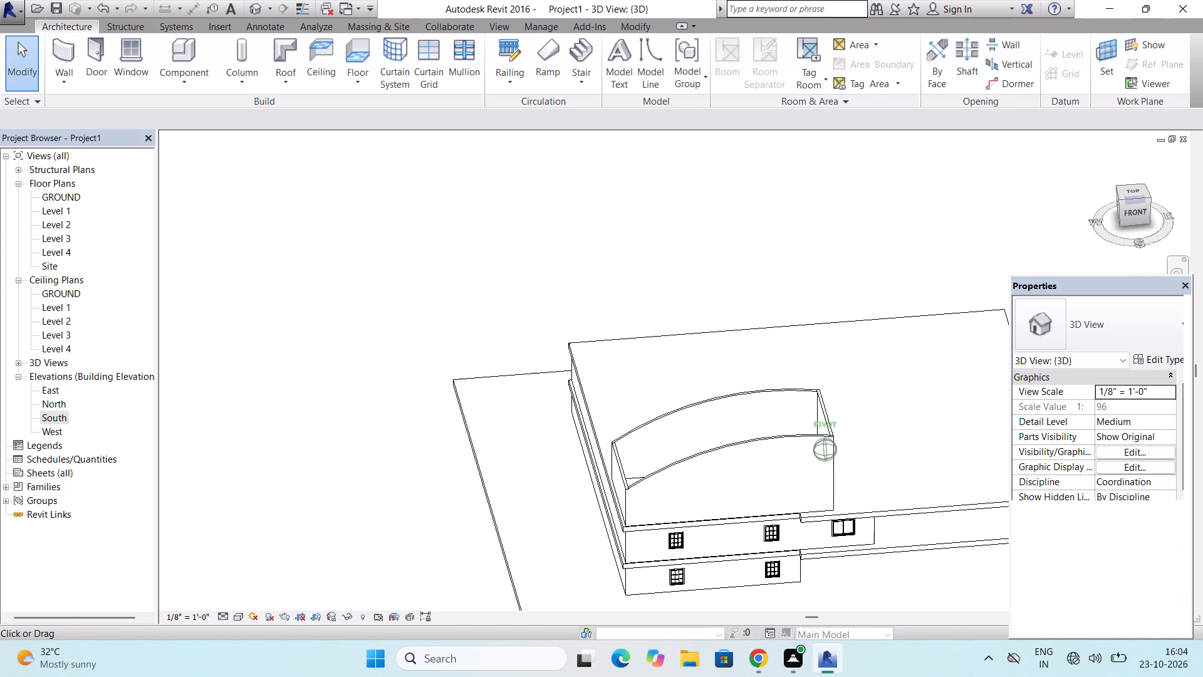
left_click_drag(1165, 234, 1166, 234)
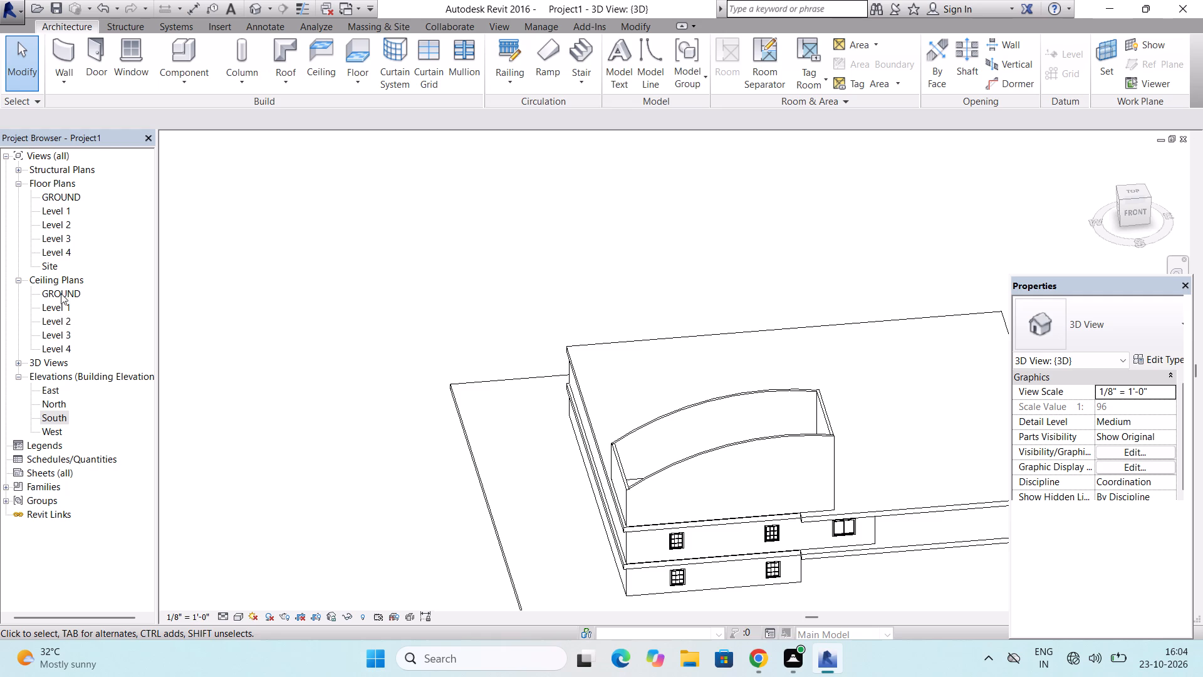
double_click(57, 209)
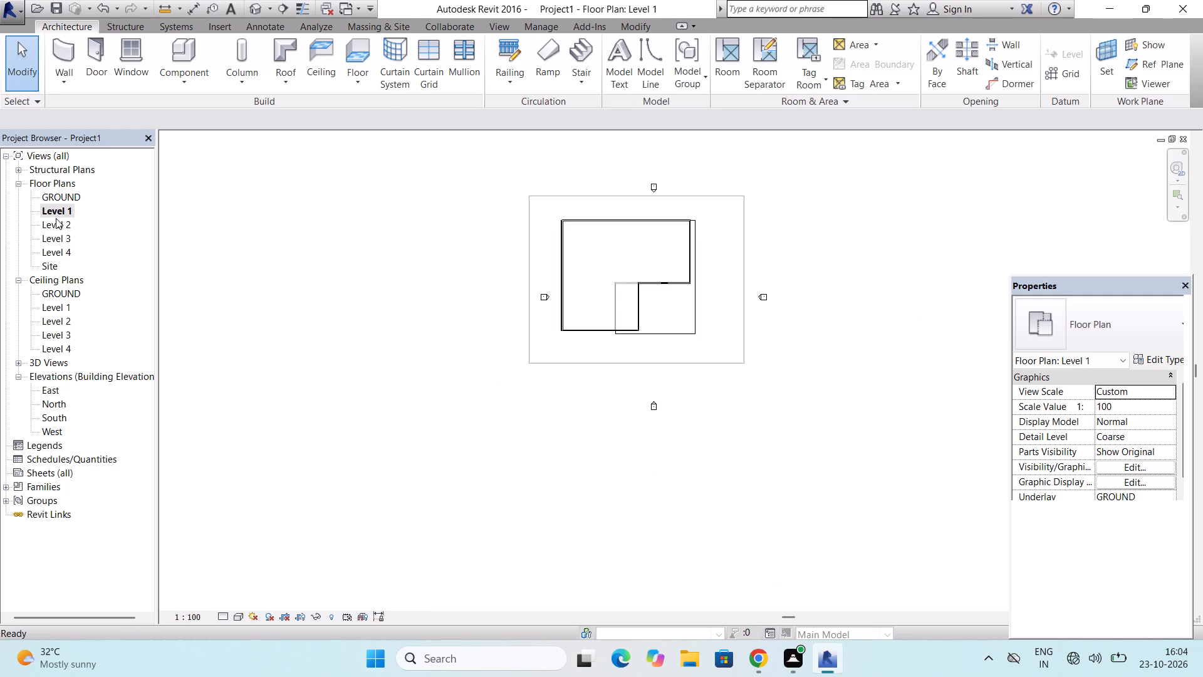
double_click(56, 218)
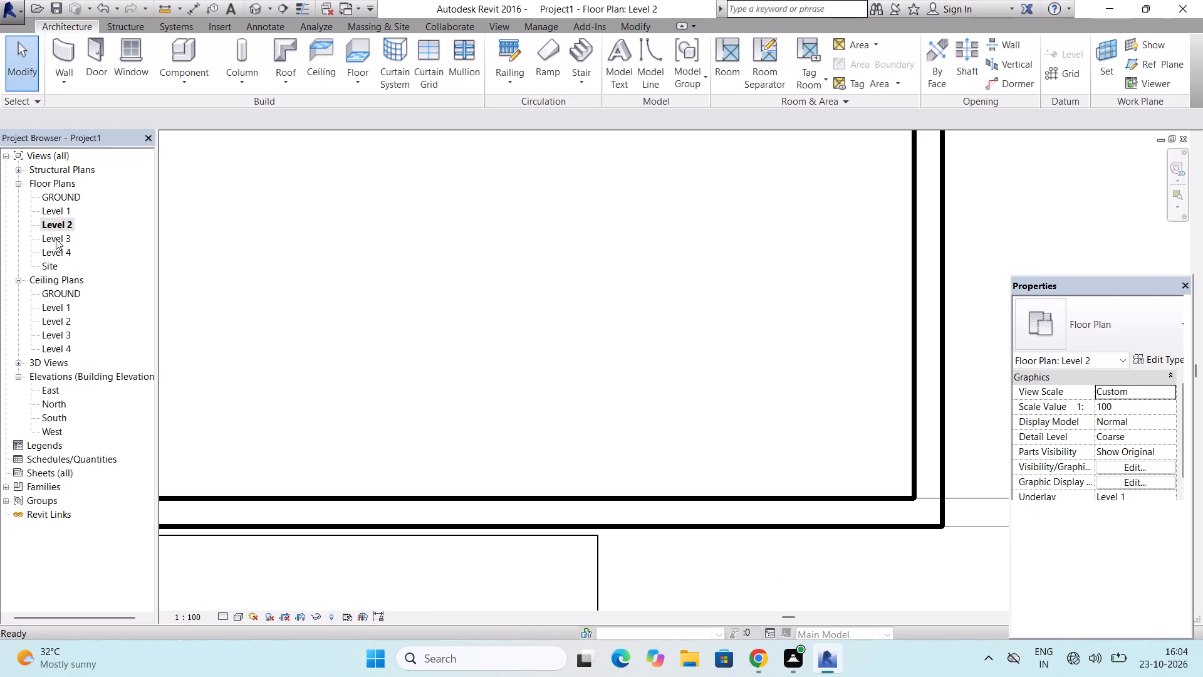
left_click(56, 239)
left_click(56, 239)
scroll(505, 368, "down", 5)
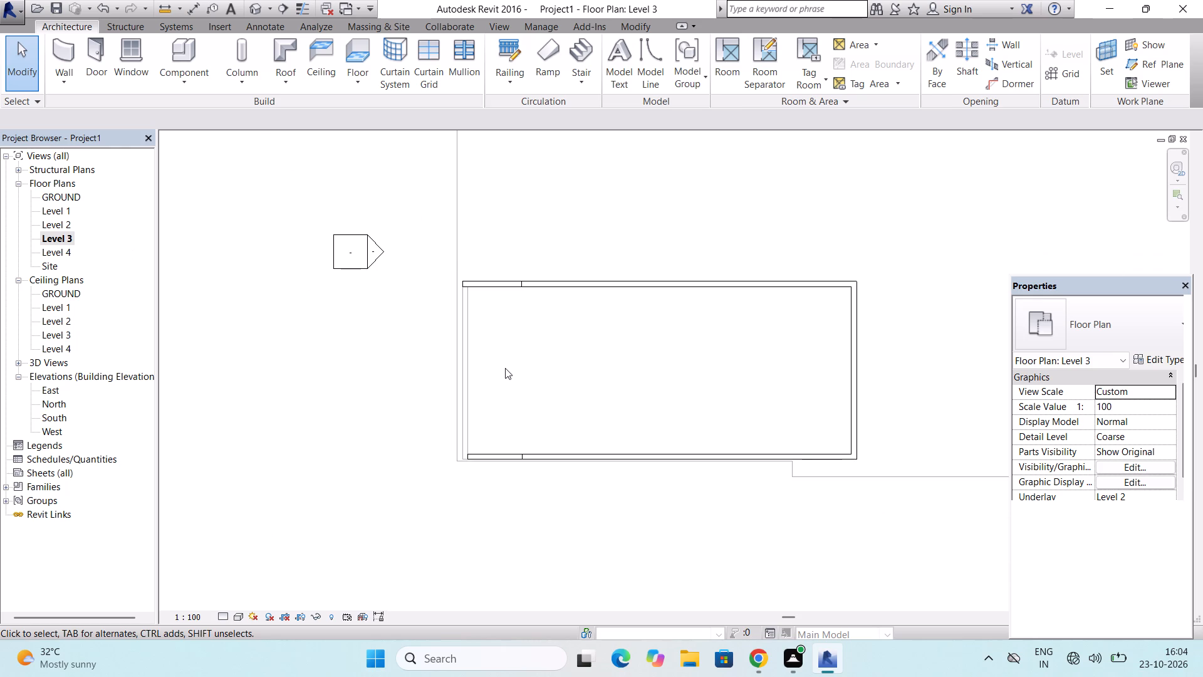
left_click(250, 7)
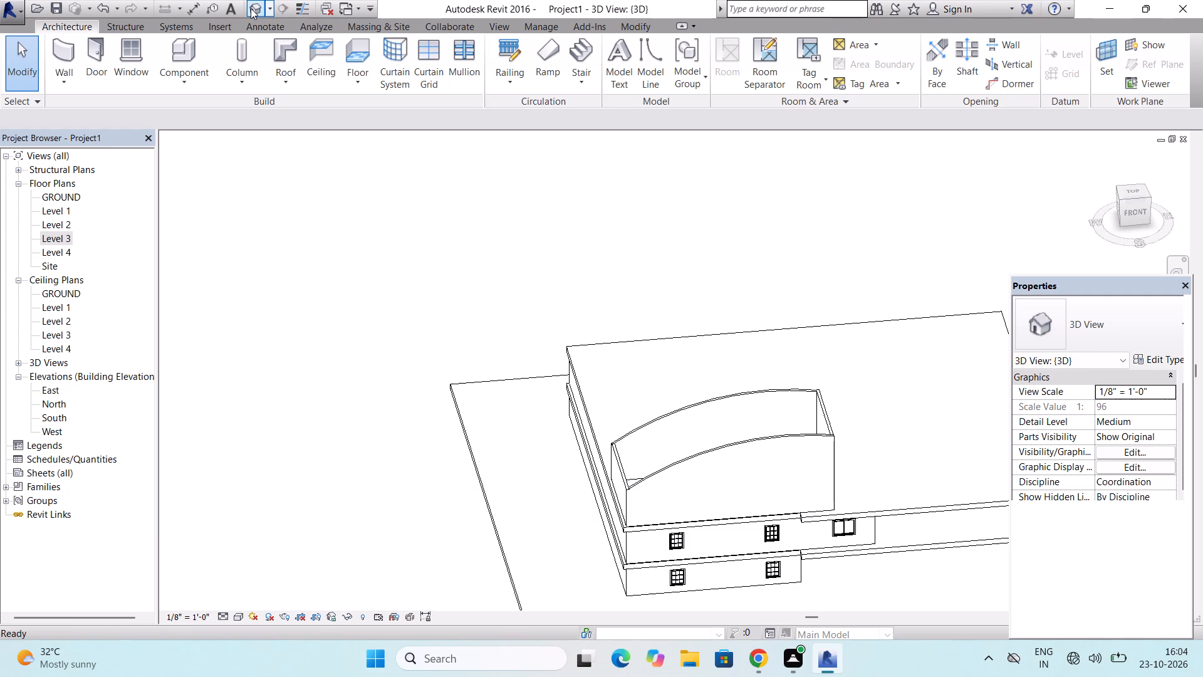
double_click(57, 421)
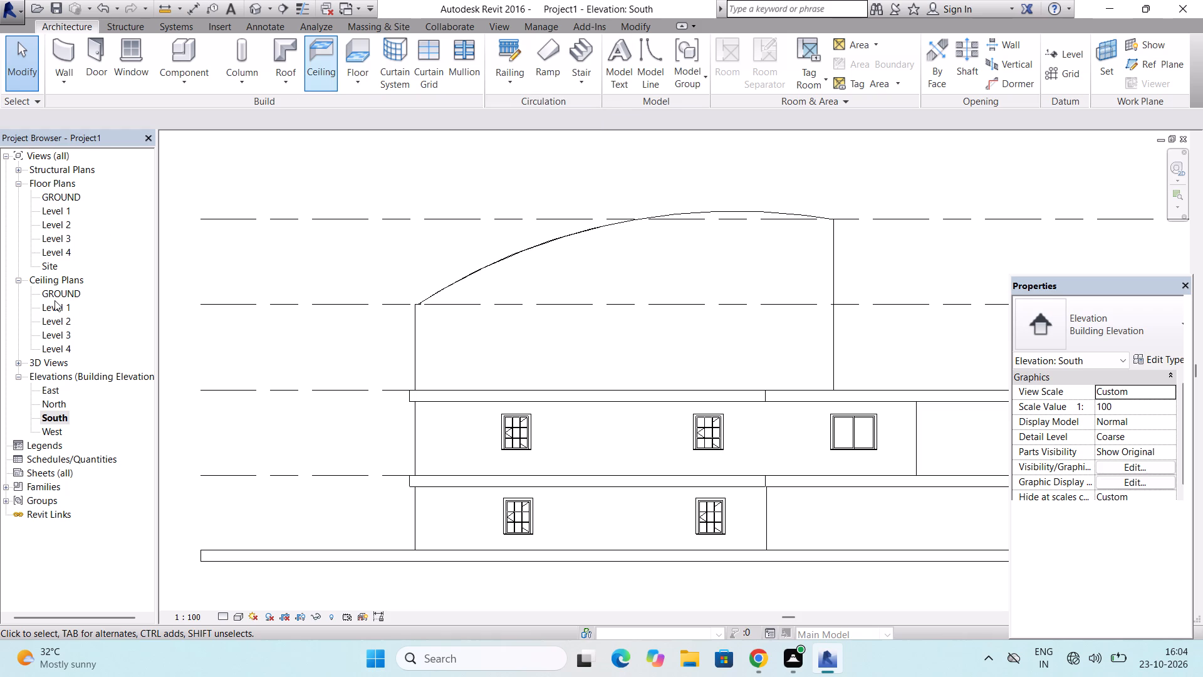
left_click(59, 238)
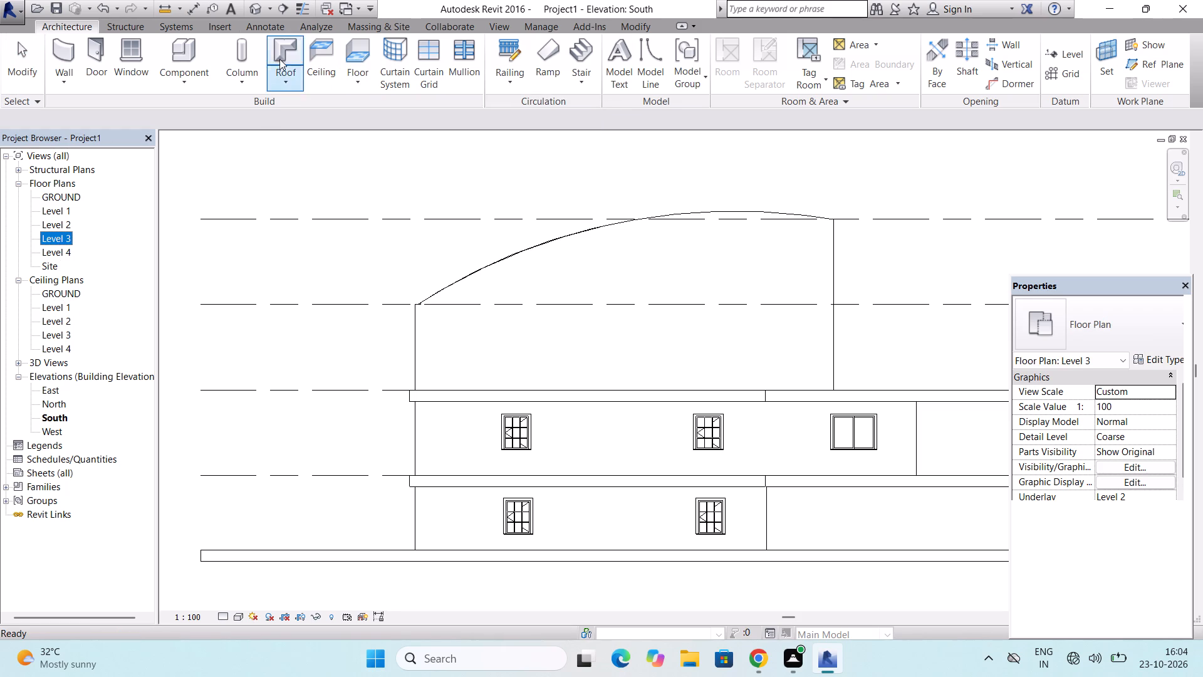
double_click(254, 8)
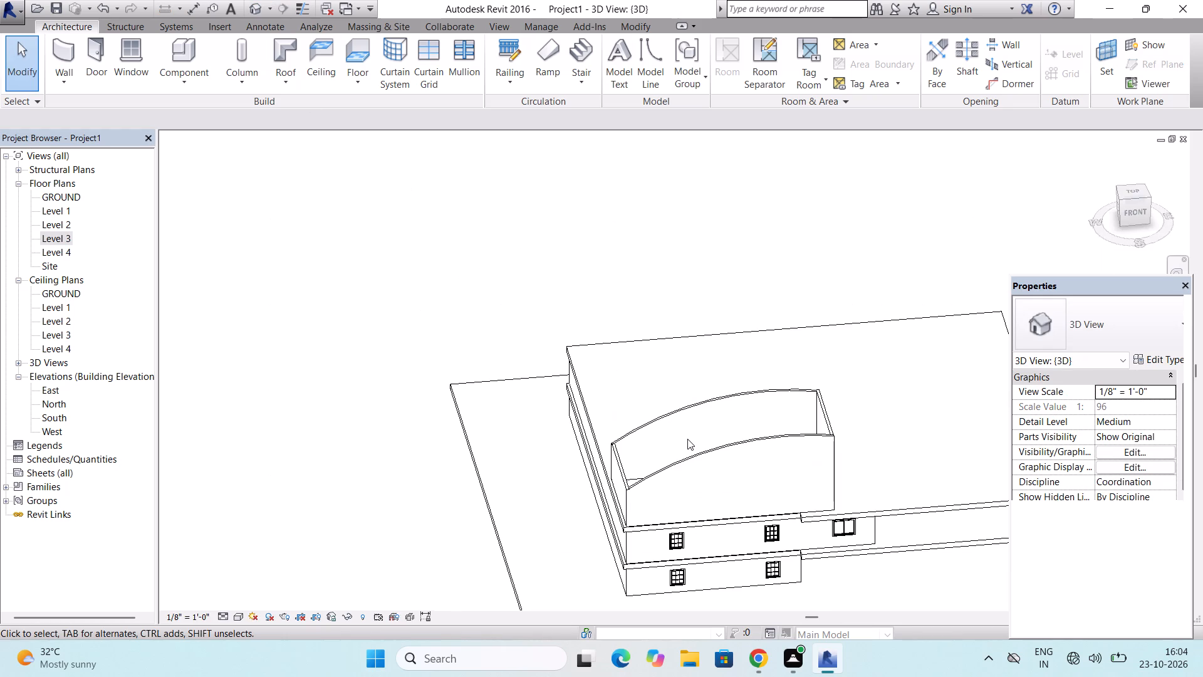
Start a sketched ceiling and draw a boundary arc of about 48' 11" radius along the Level 2 north wall's curved top.
scroll(687, 439, "up", 3)
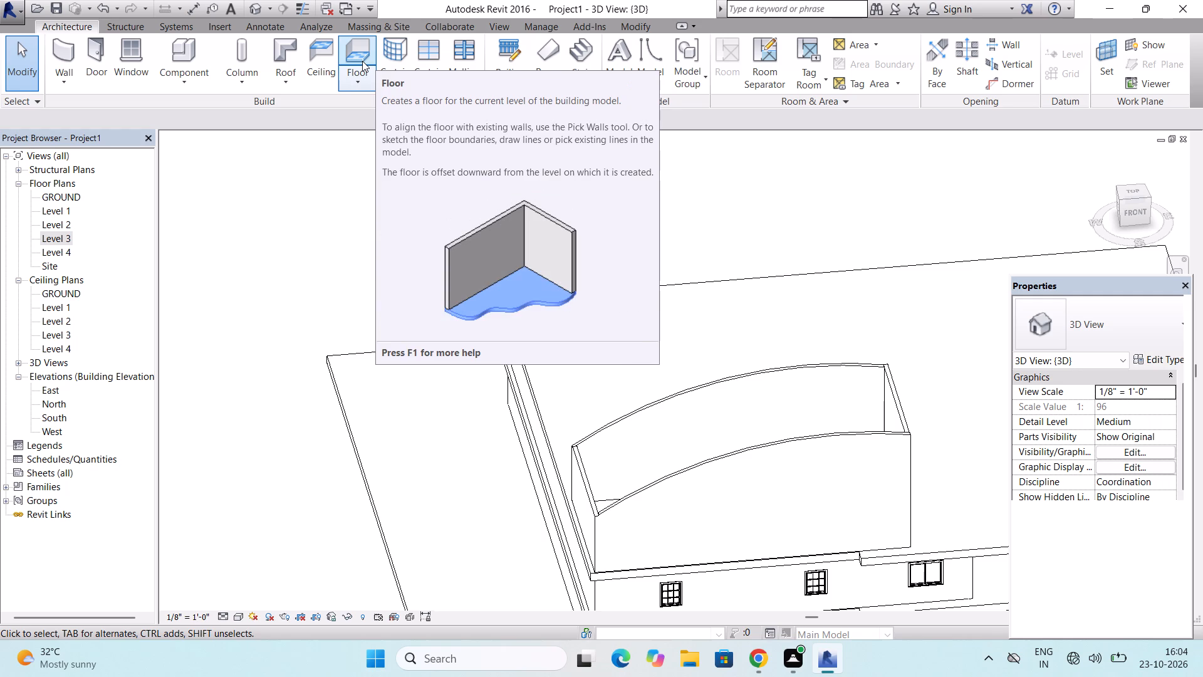
left_click(329, 76)
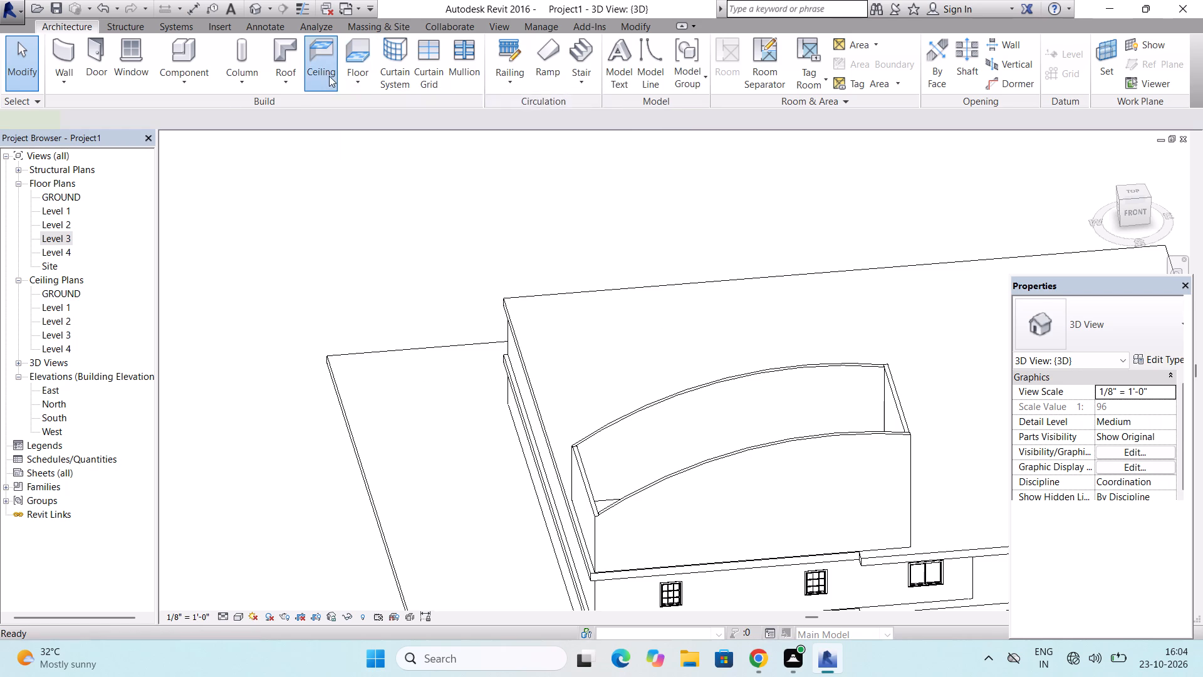
left_click(684, 78)
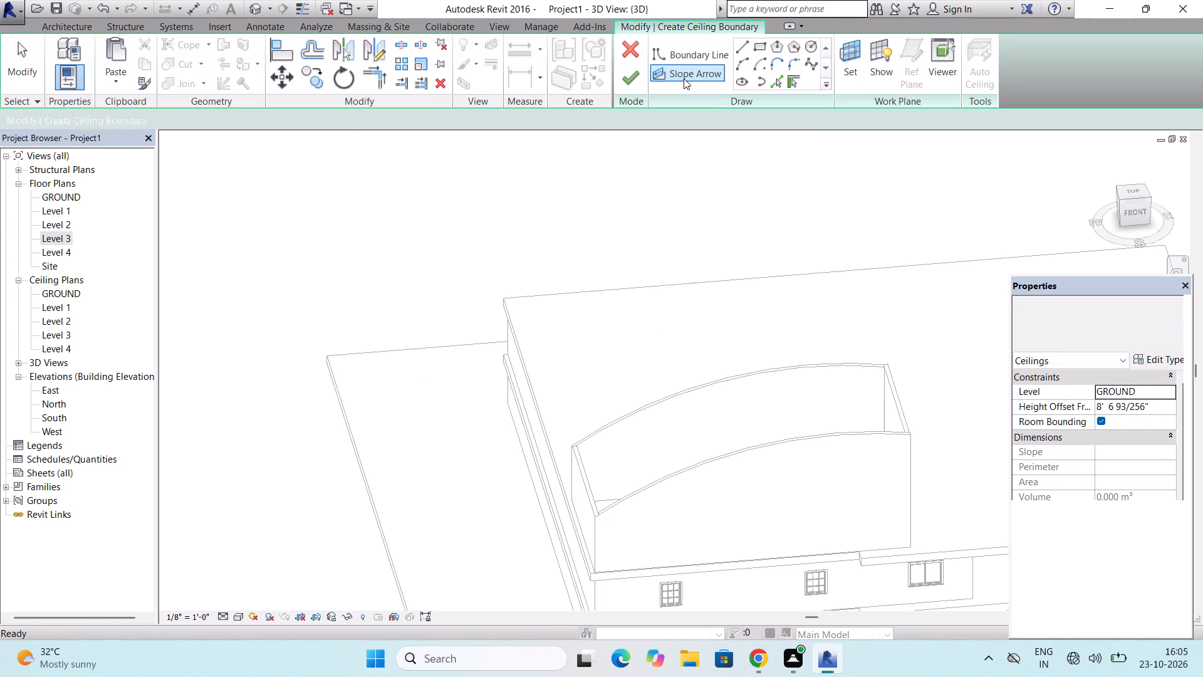
left_click(746, 58)
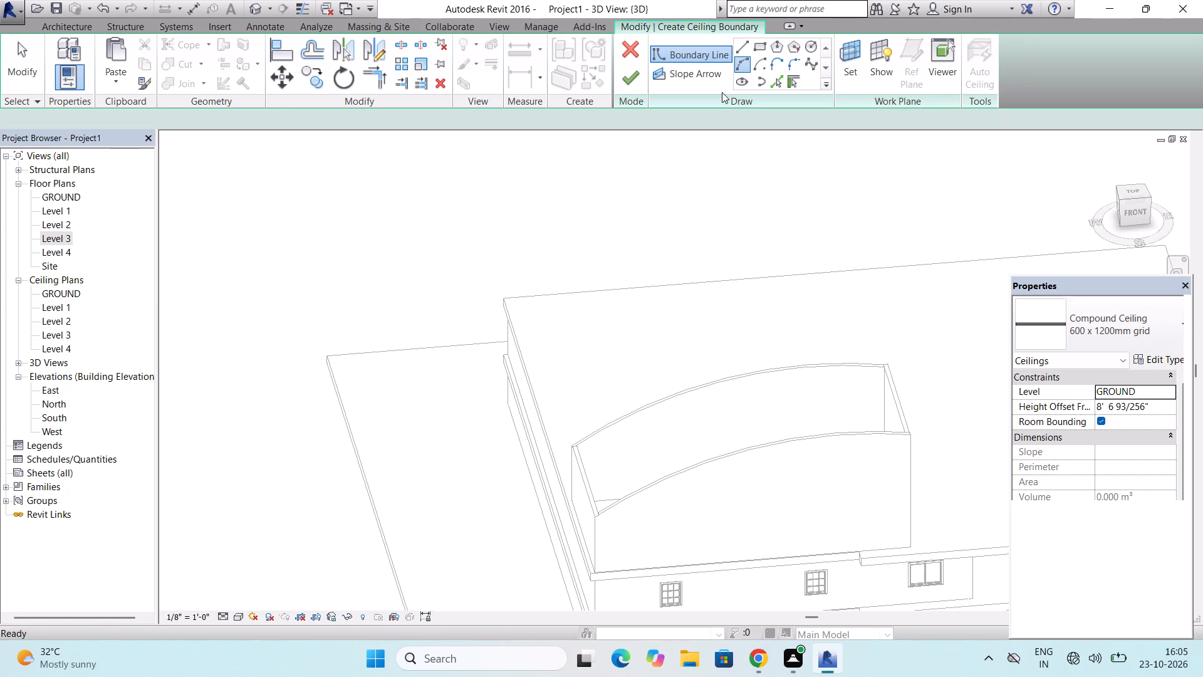
scroll(571, 463, "up", 12)
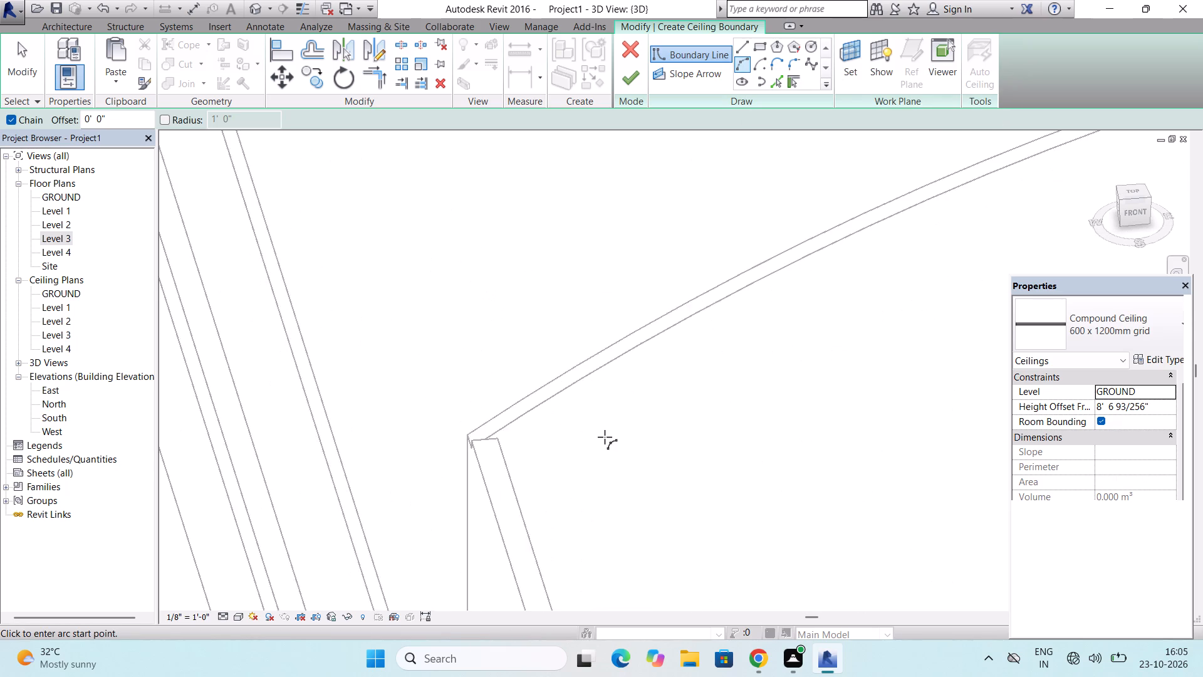
scroll(605, 437, "up", 3)
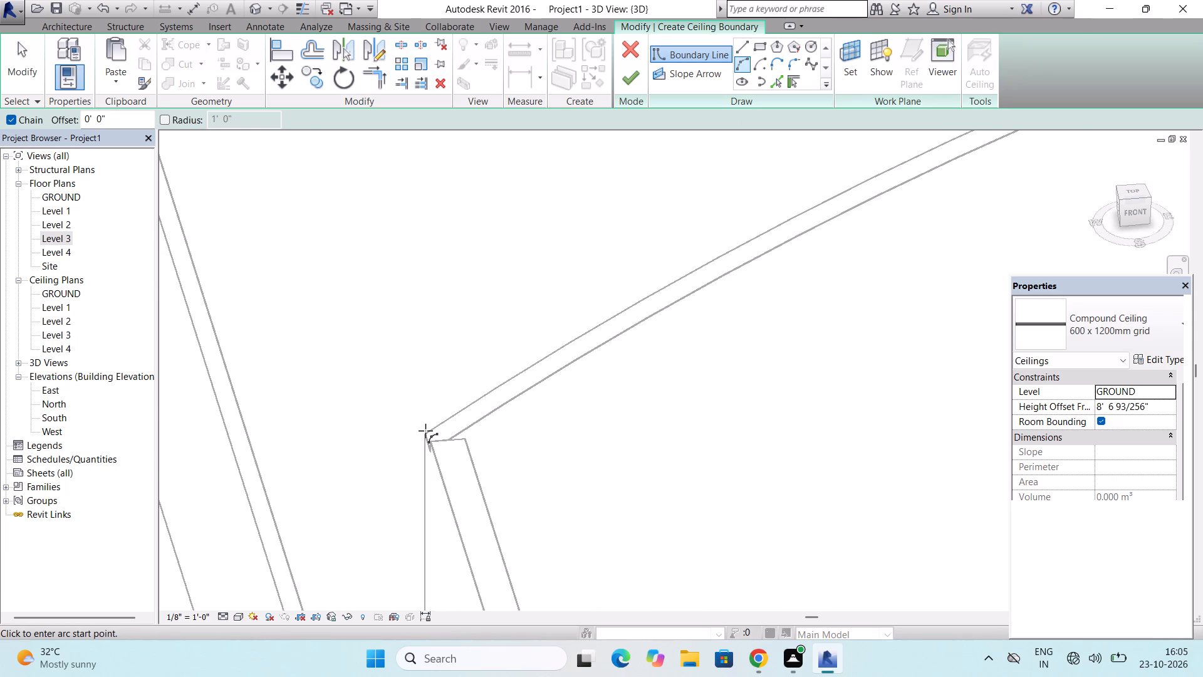
scroll(425, 434, "up", 6)
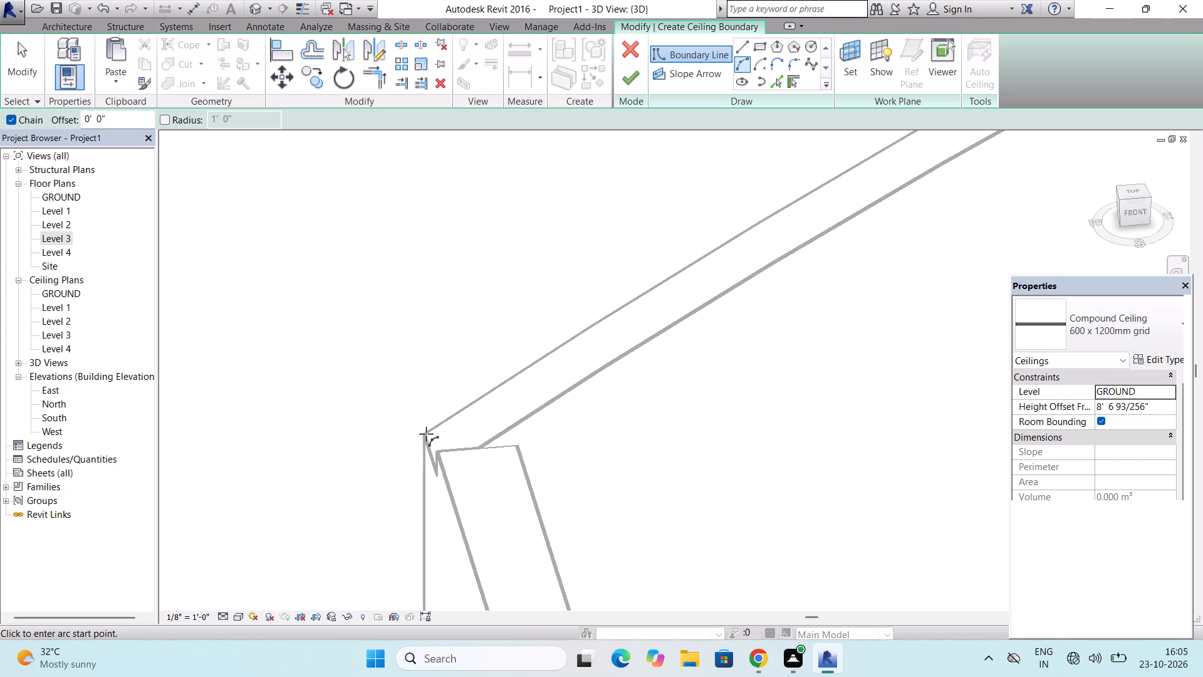
left_click(426, 434)
scroll(426, 434, "down", 14)
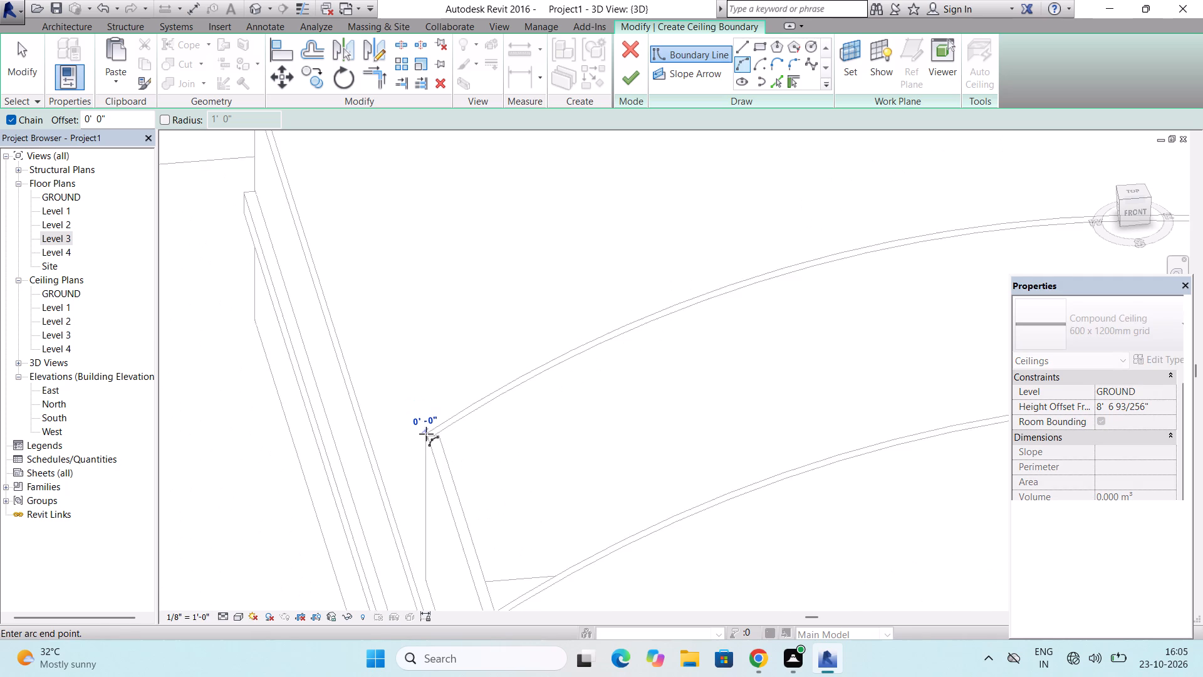
scroll(426, 434, "down", 4)
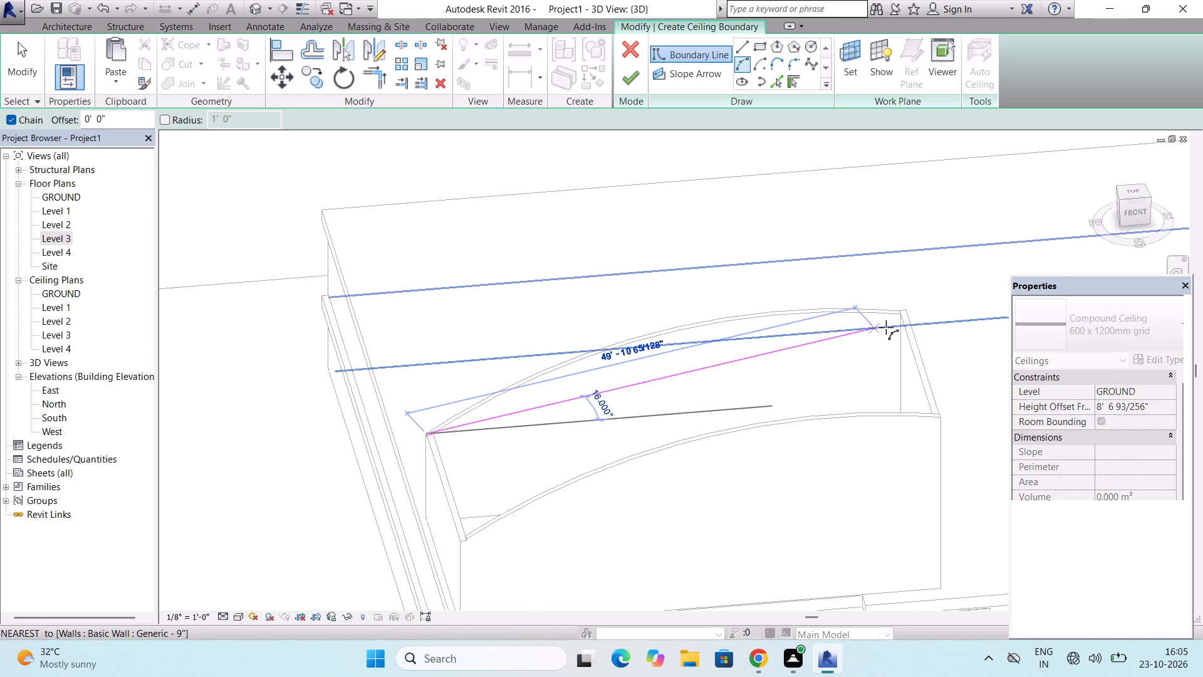
scroll(886, 327, "up", 16)
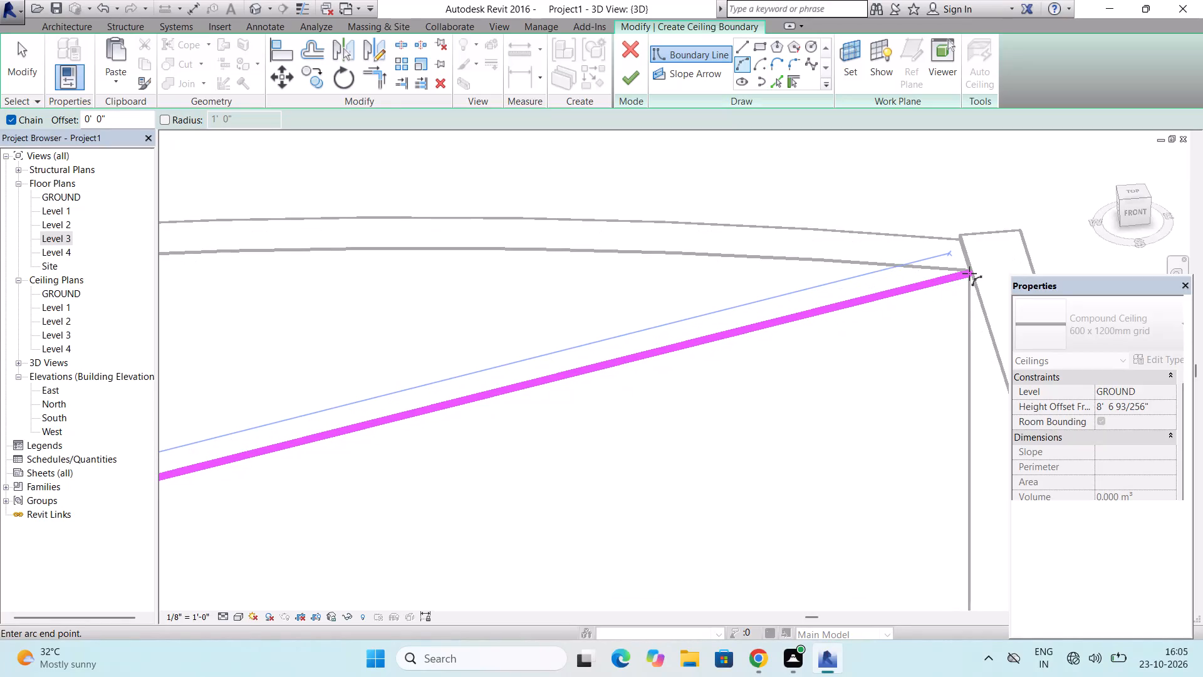
left_click(964, 272)
scroll(964, 272, "down", 7)
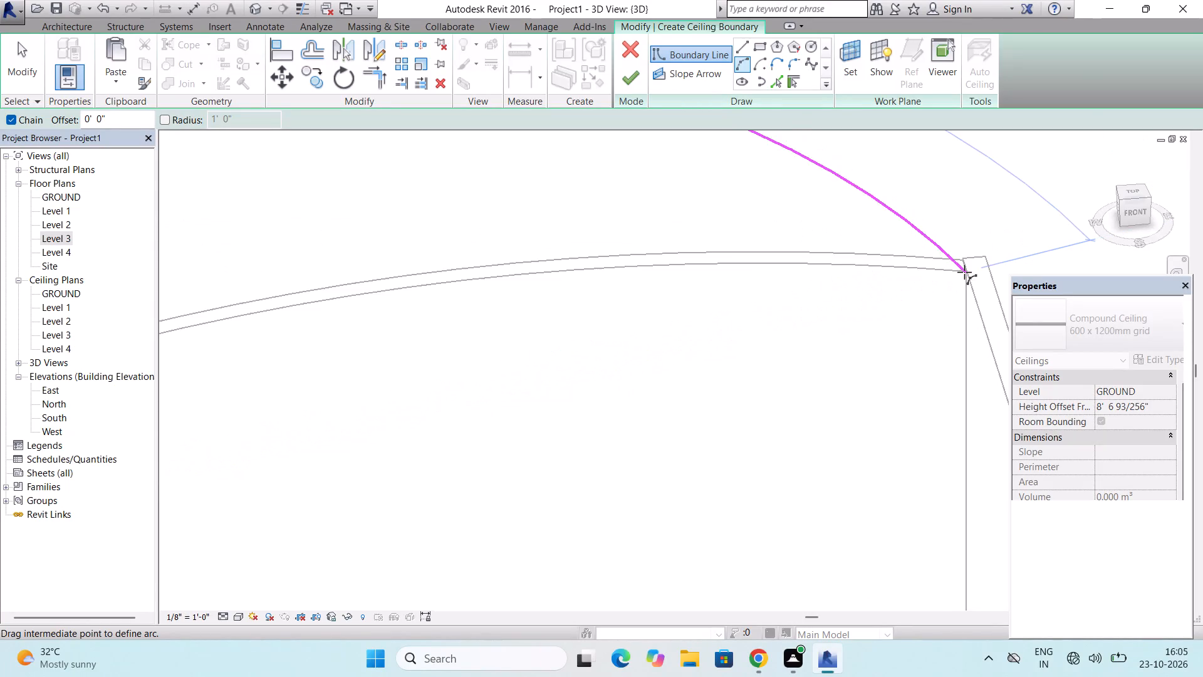
scroll(964, 272, "down", 12)
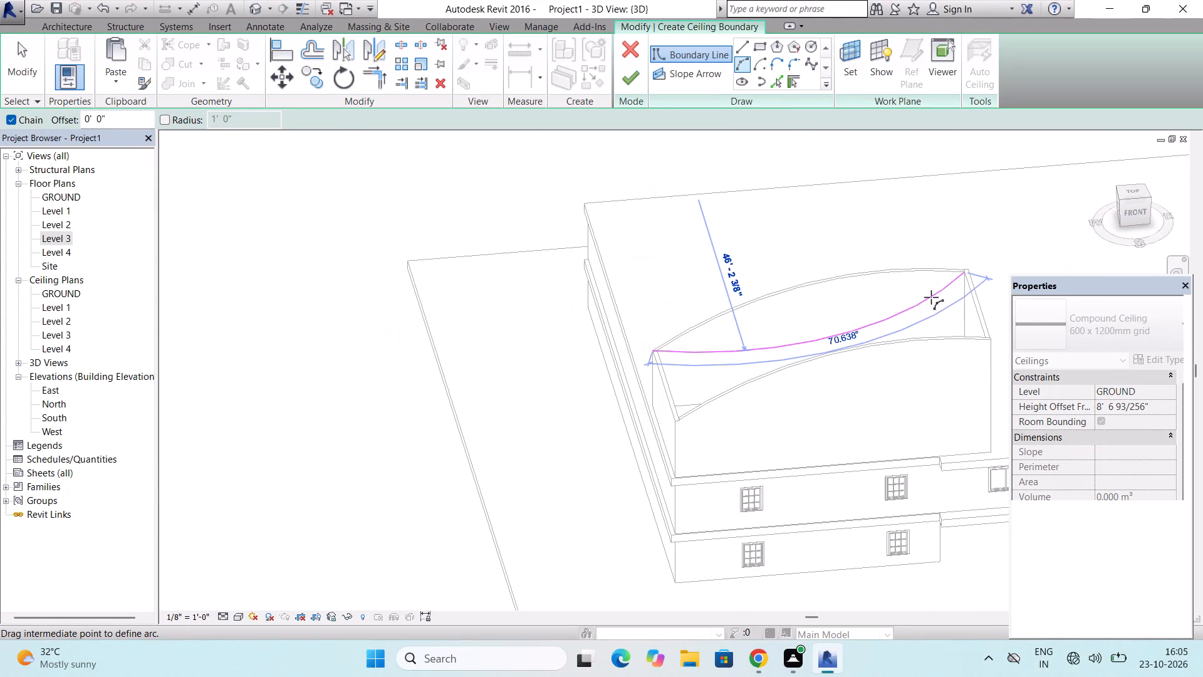
scroll(808, 285, "up", 7)
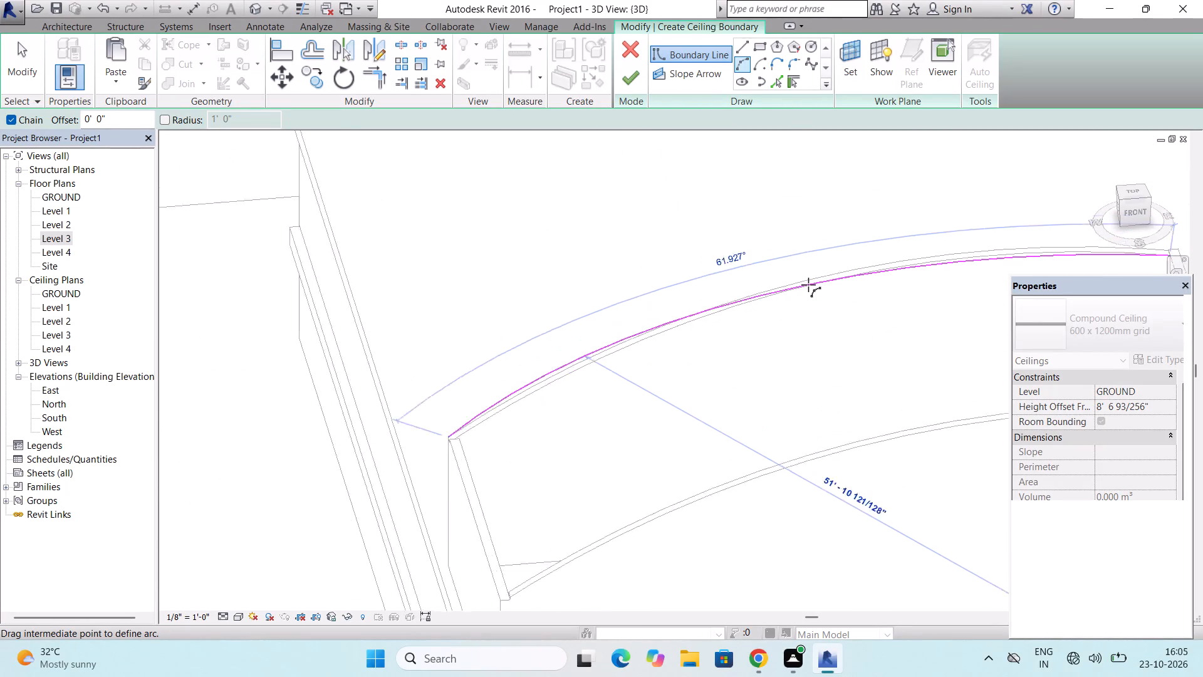
scroll(808, 285, "up", 2)
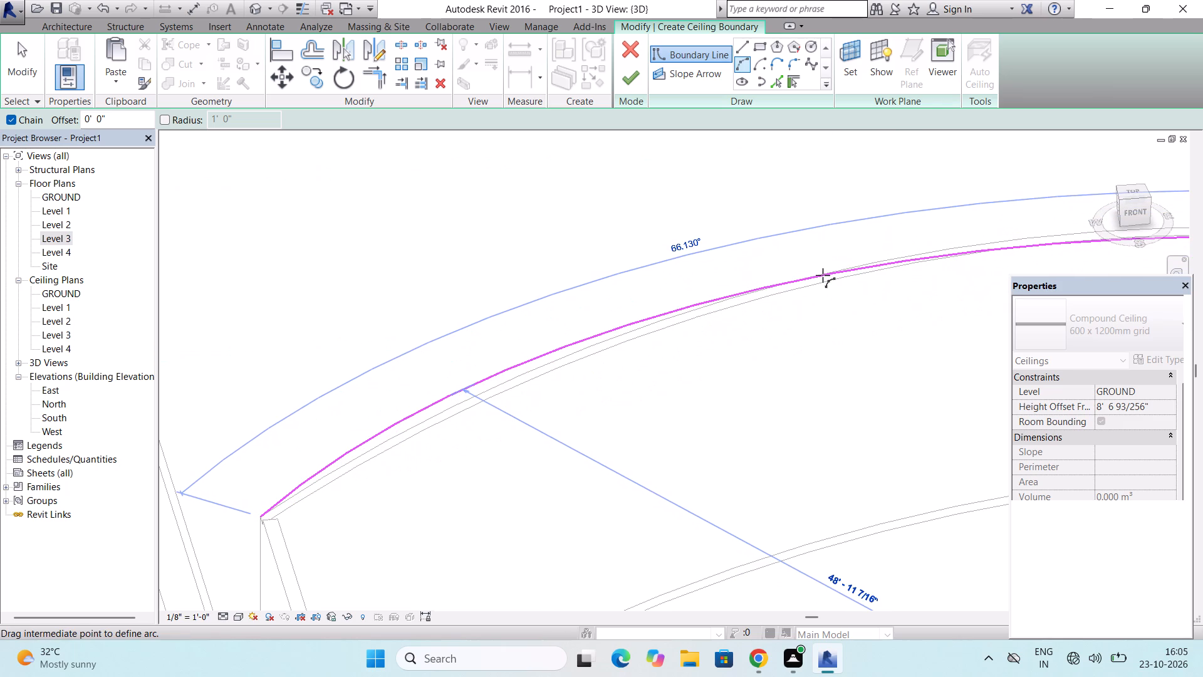
left_click(823, 275)
Draw a 20' 0" straight ceiling boundary line along the east wall, from the north arc's end to the south wall.
scroll(823, 275, "down", 8)
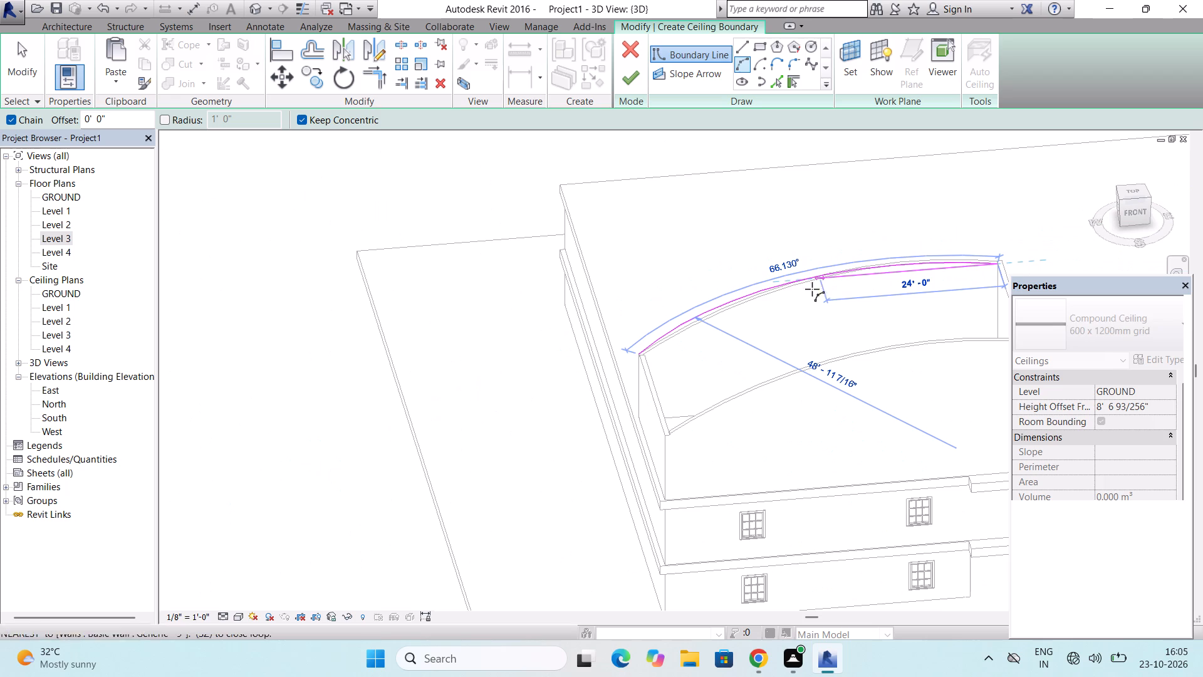
scroll(795, 392, "down", 4)
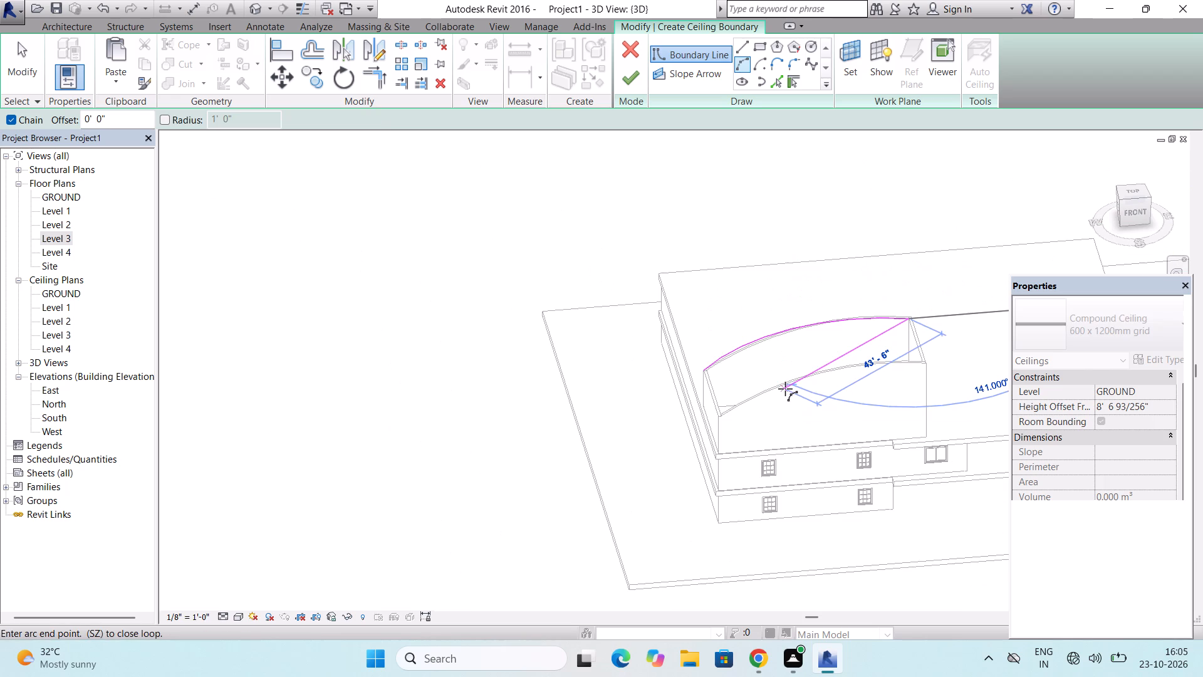
scroll(944, 325, "up", 6)
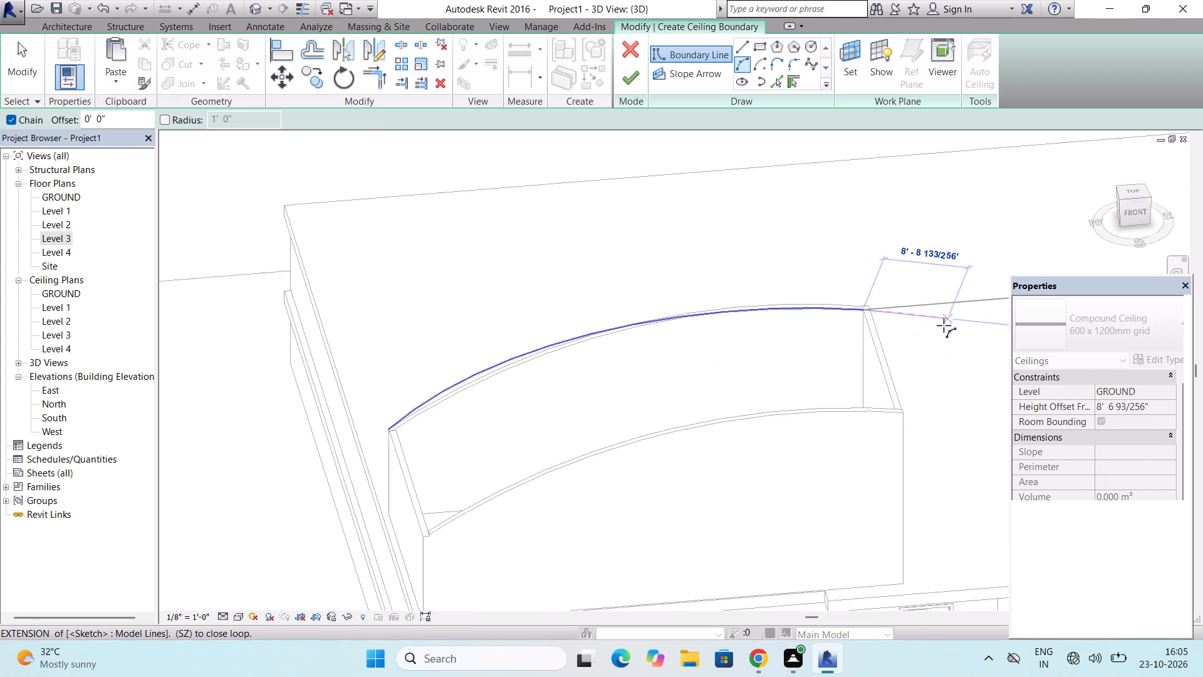
scroll(944, 325, "up", 6)
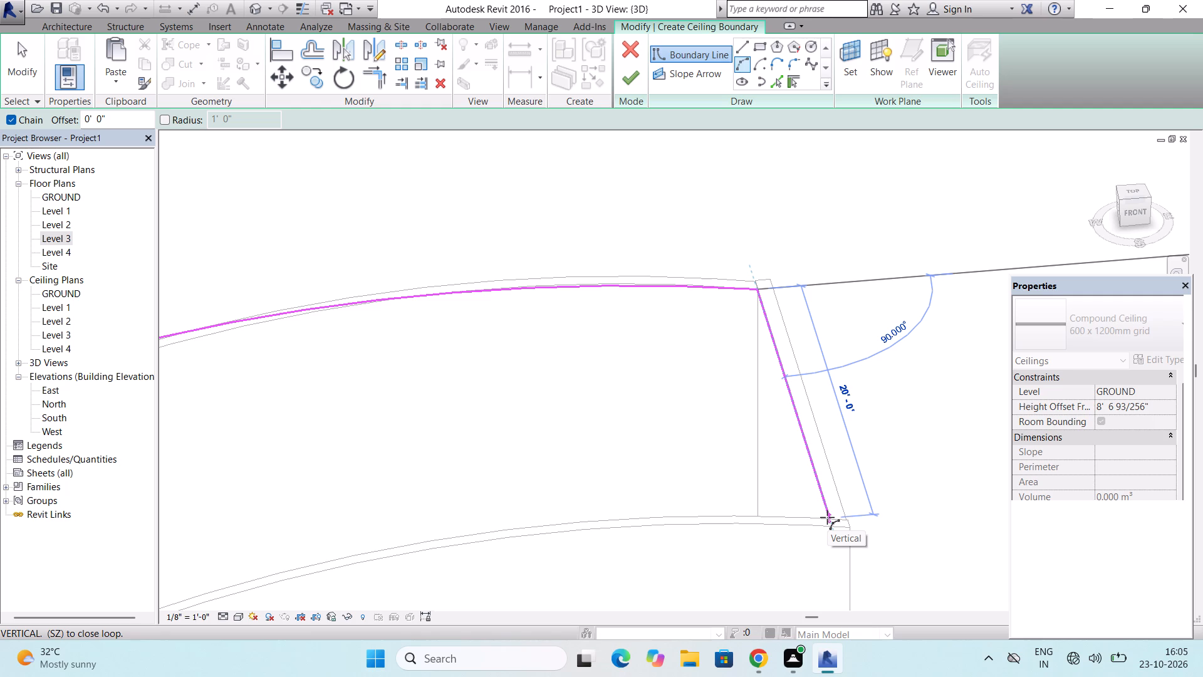
left_click(742, 43)
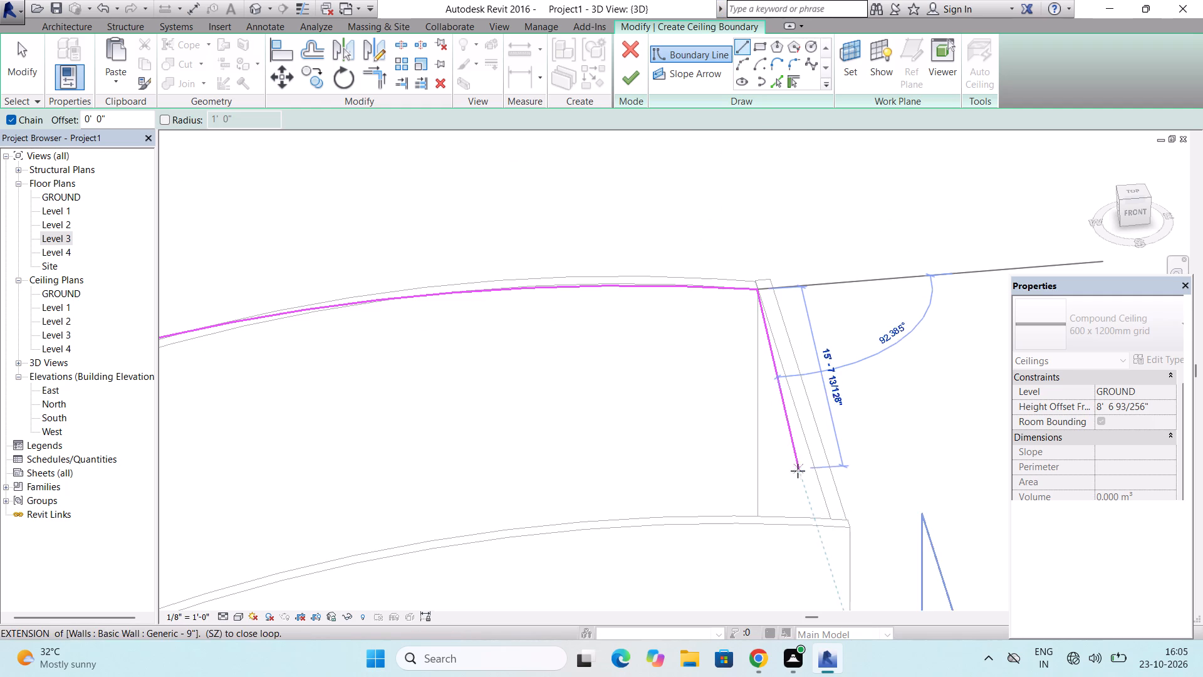
left_click(828, 517)
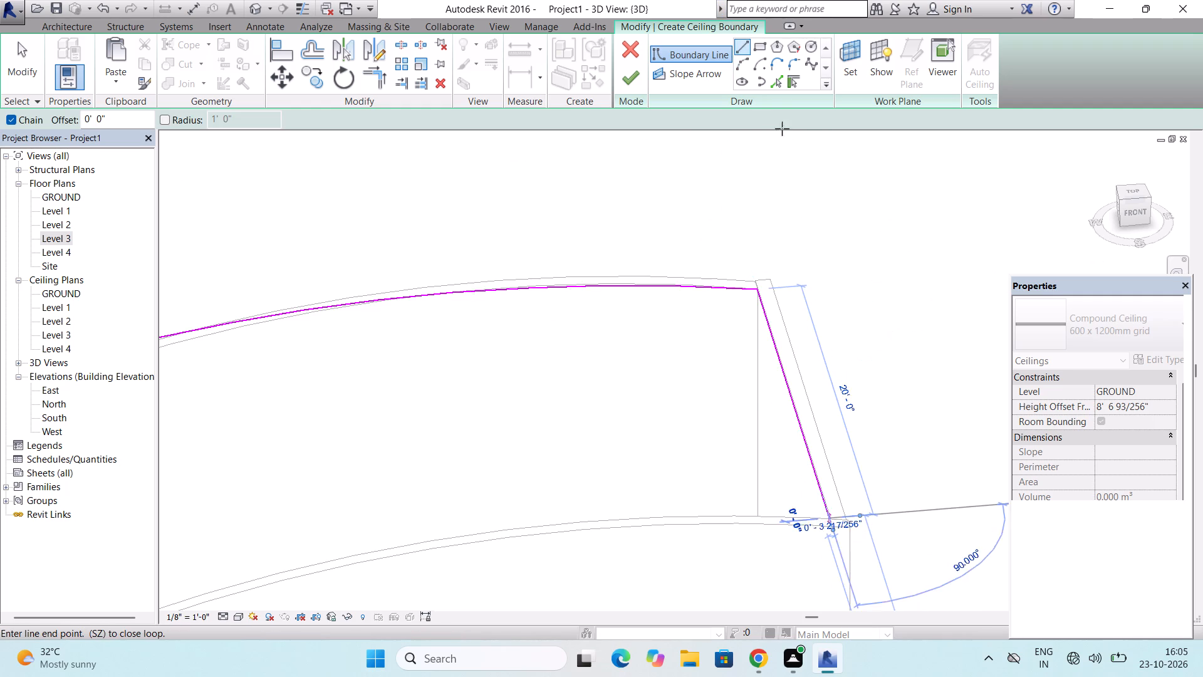
Draw a ceiling boundary arc of about 54' 2" radius along the south wall's curved top, from the east line's end to the west wall.
left_click(747, 63)
scroll(884, 112, "down", 3)
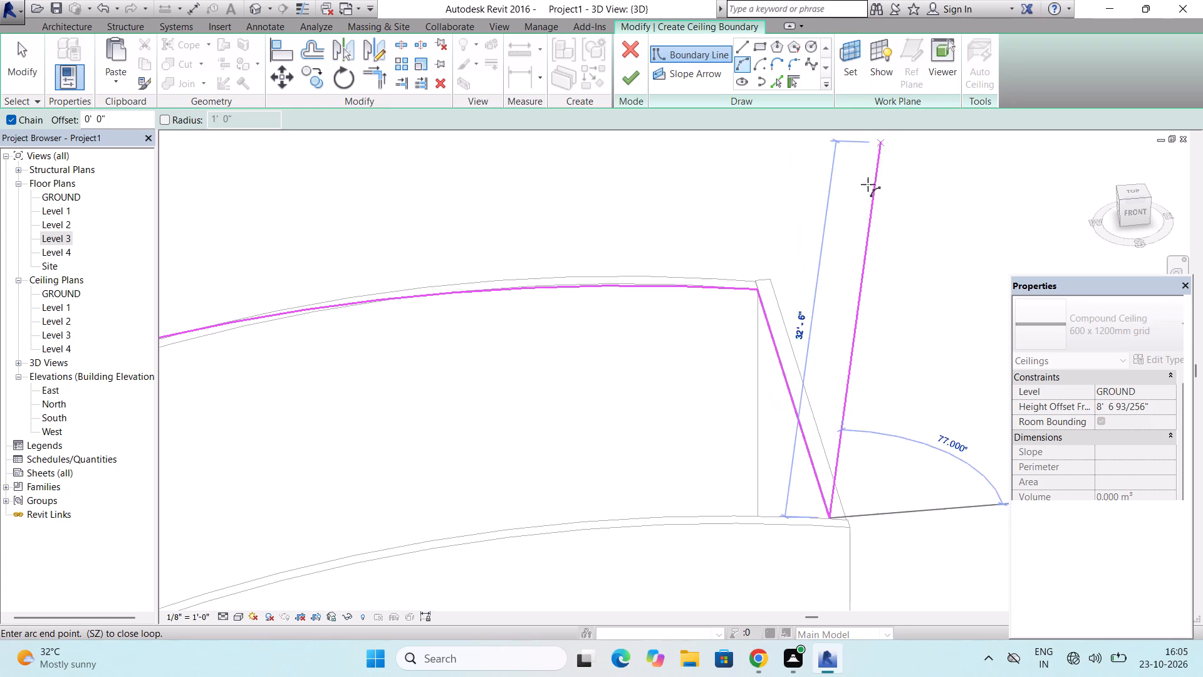
scroll(868, 184, "down", 5)
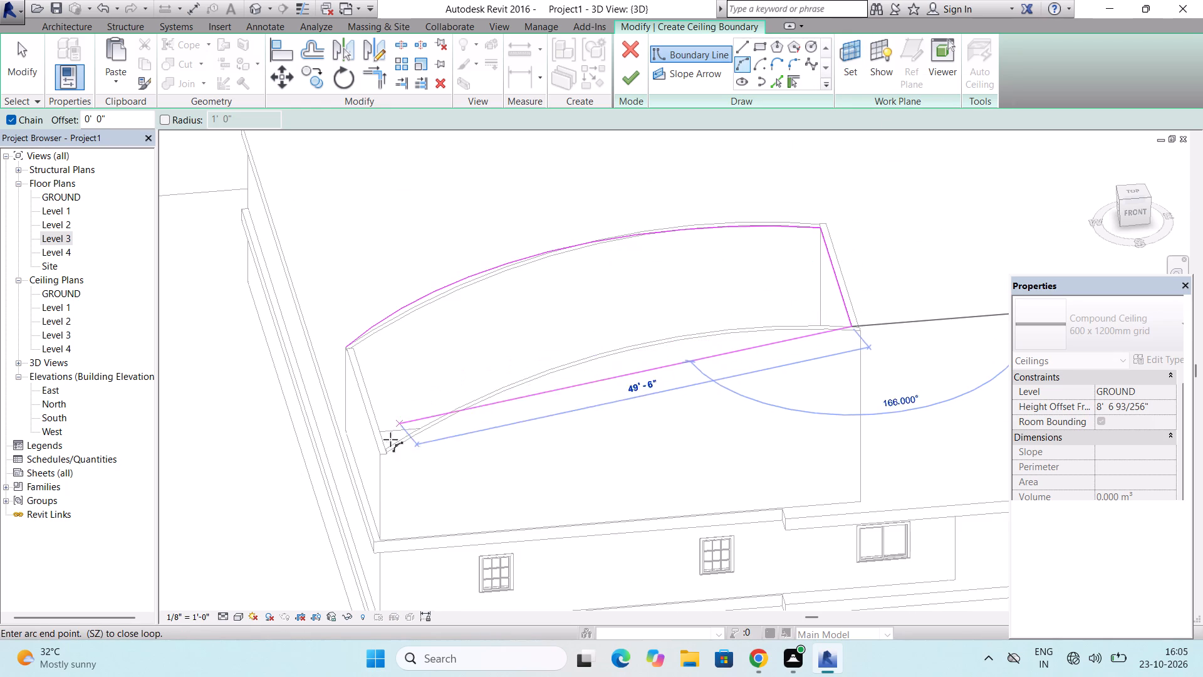
scroll(373, 453, "up", 13)
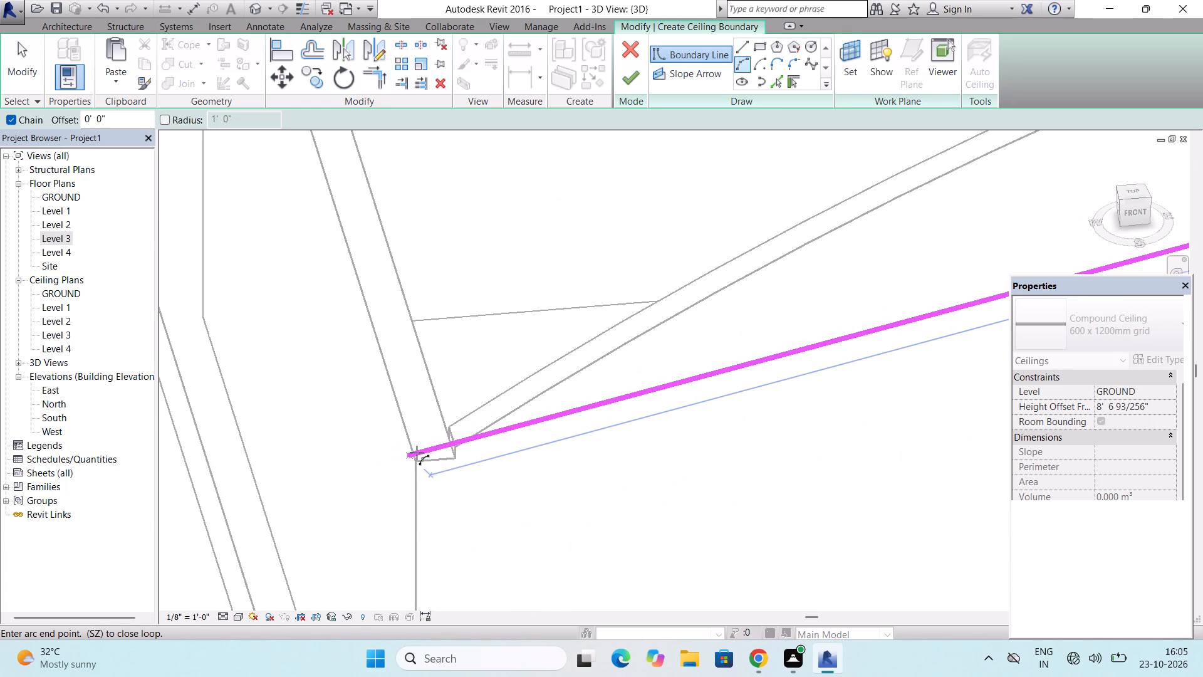
left_click(444, 430)
scroll(444, 430, "down", 3)
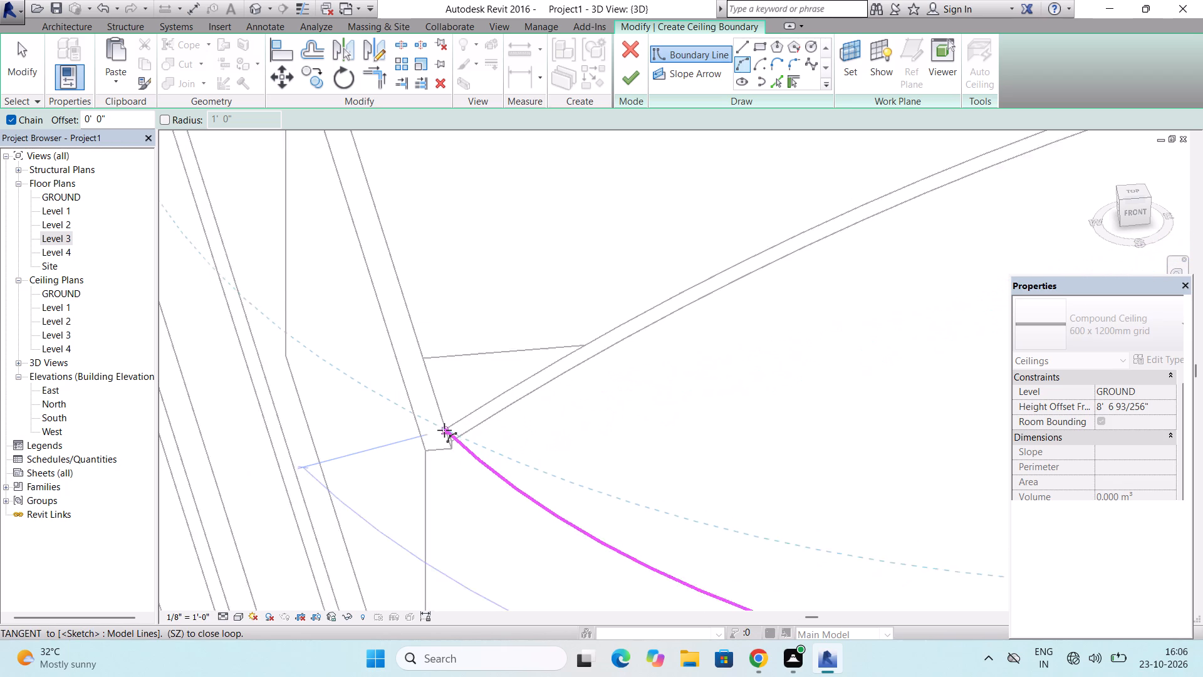
scroll(444, 430, "down", 12)
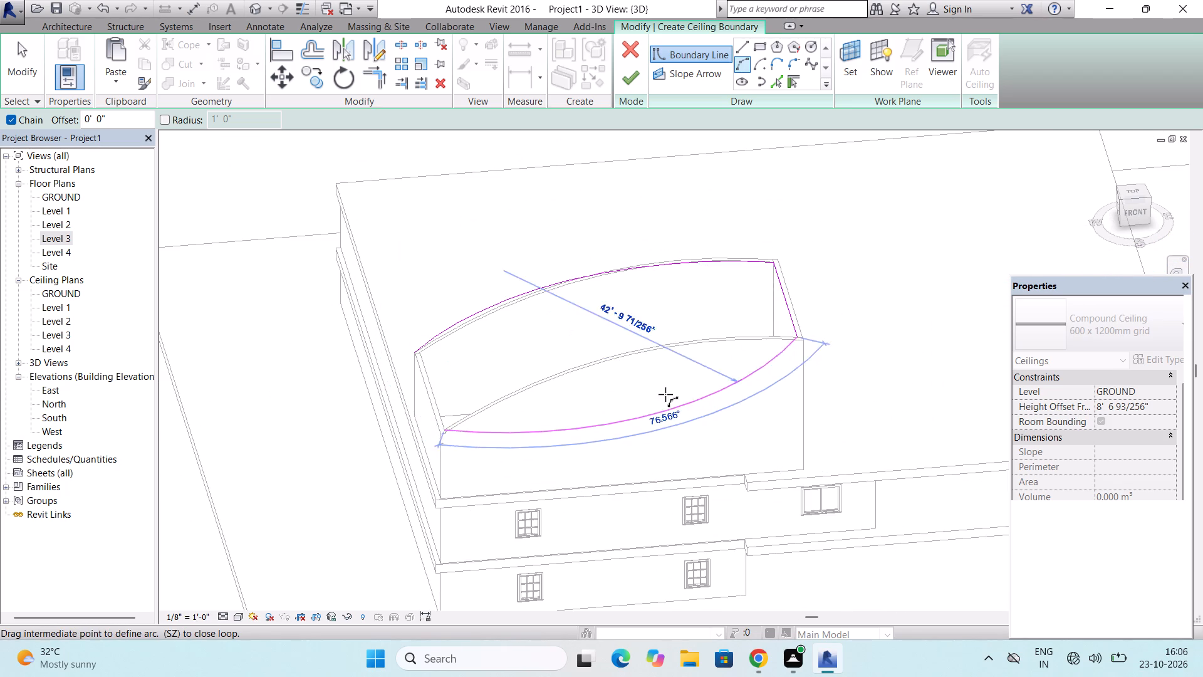
scroll(660, 353, "up", 6)
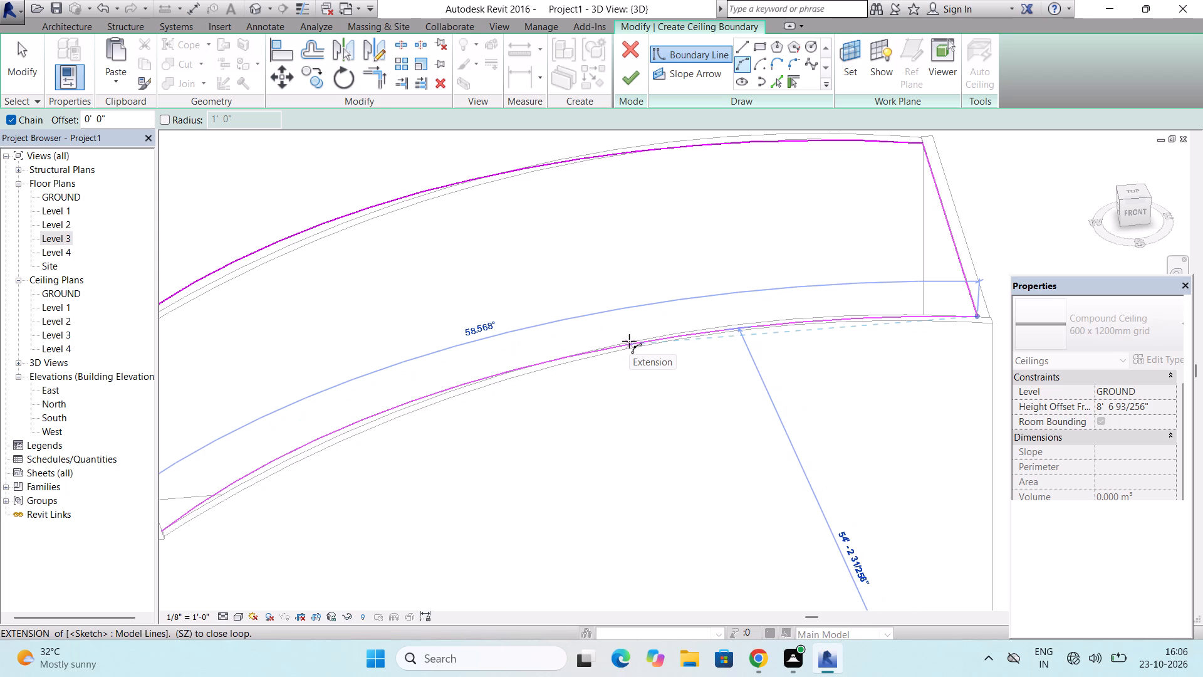
left_click(629, 341)
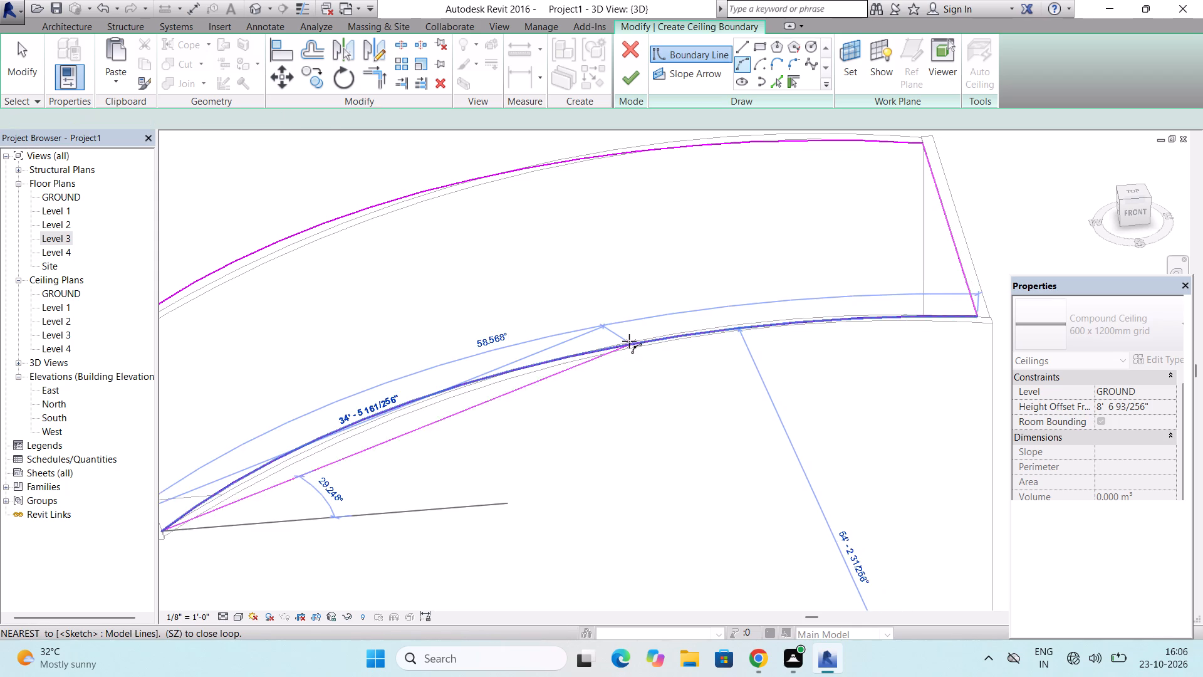
Draw a straight ceiling boundary line about 21' 7" long along the west wall, from the south arc's end to the north arc.
scroll(629, 341, "down", 5)
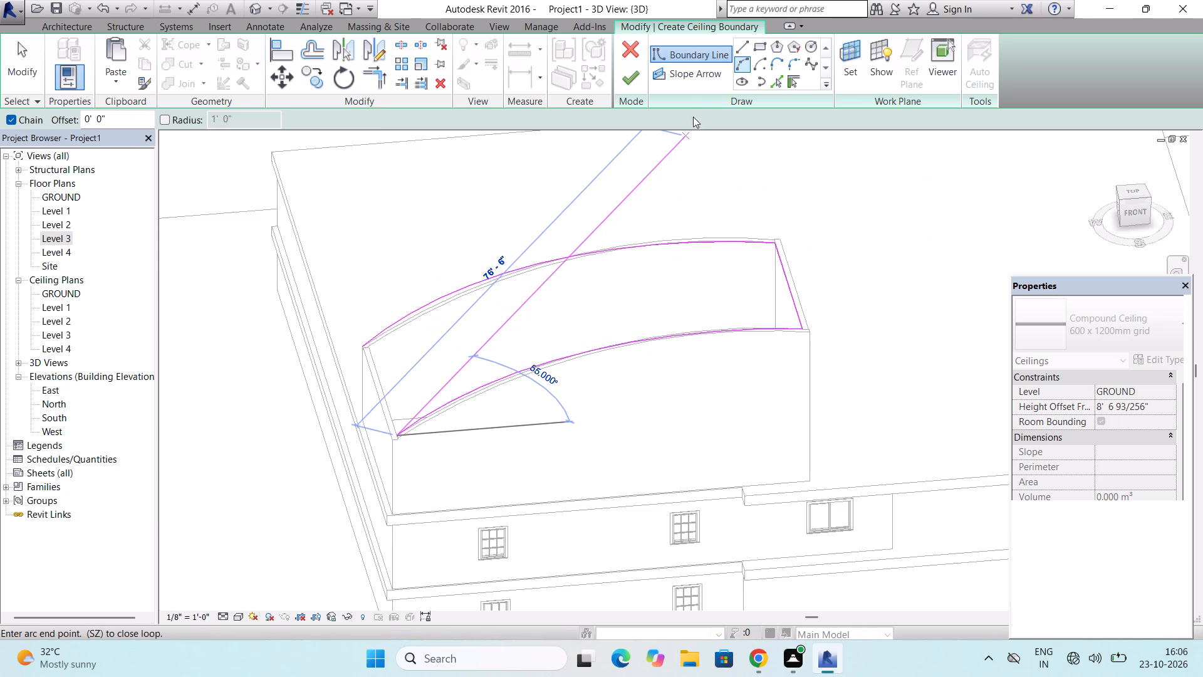
left_click(744, 41)
scroll(330, 399, "up", 2)
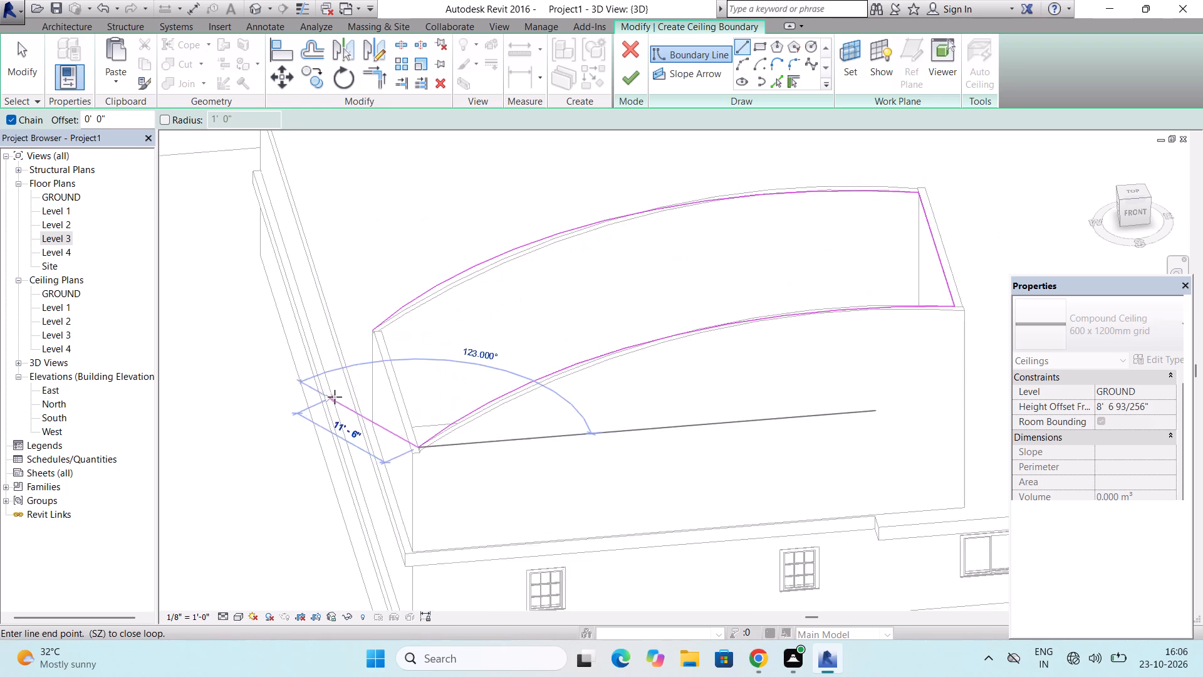
scroll(335, 397, "up", 5)
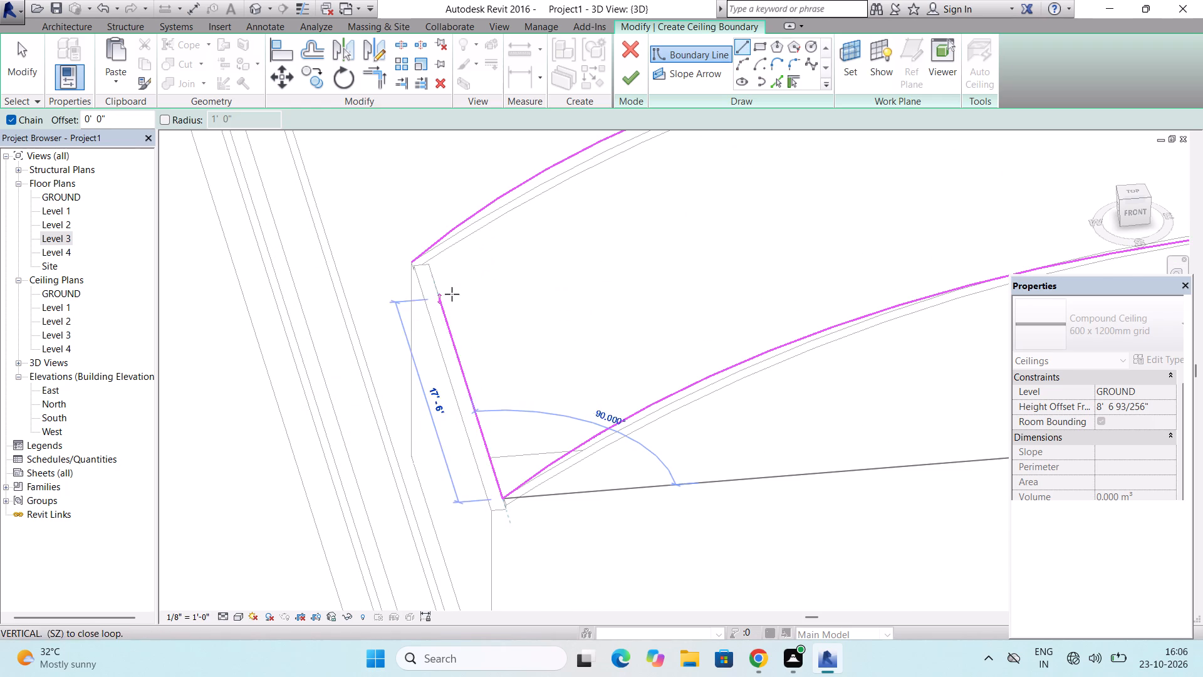
scroll(458, 261, "up", 5)
scroll(395, 246, "up", 1)
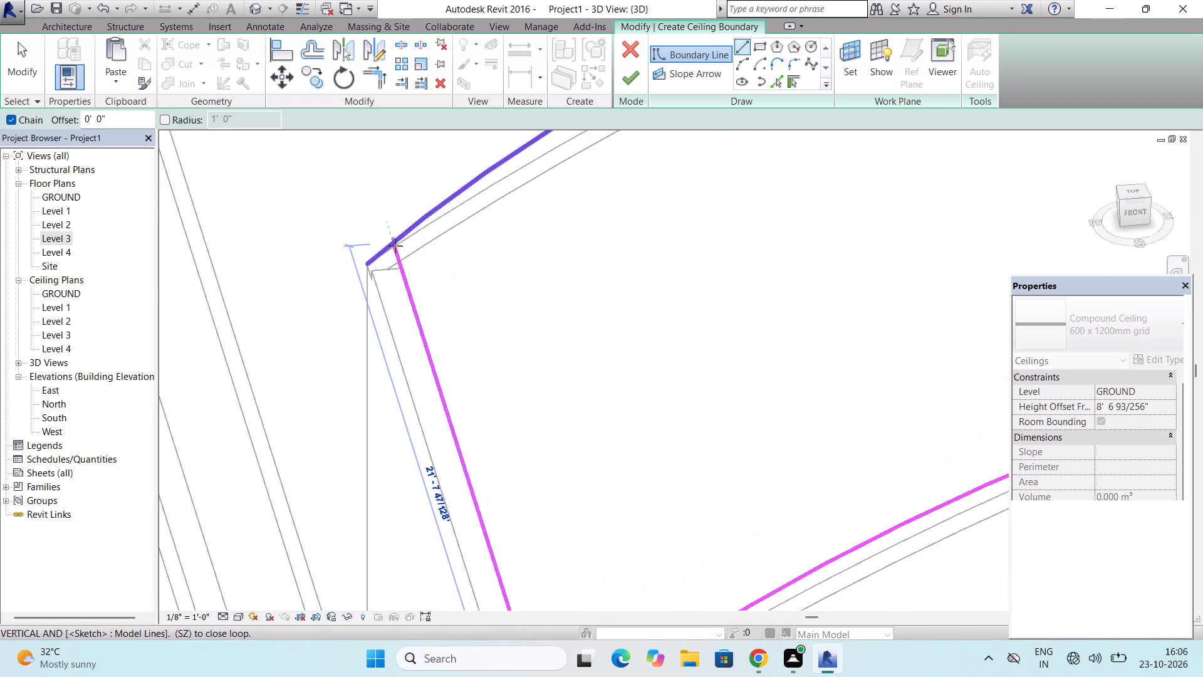
scroll(395, 246, "up", 1)
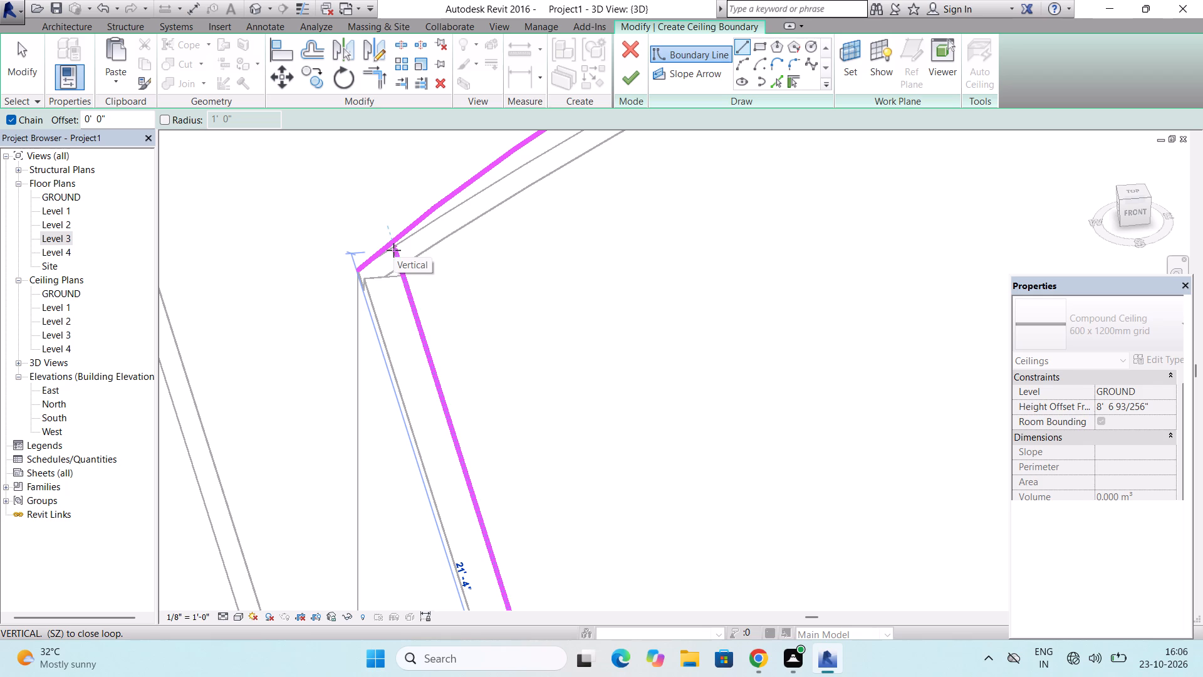
left_click(393, 243)
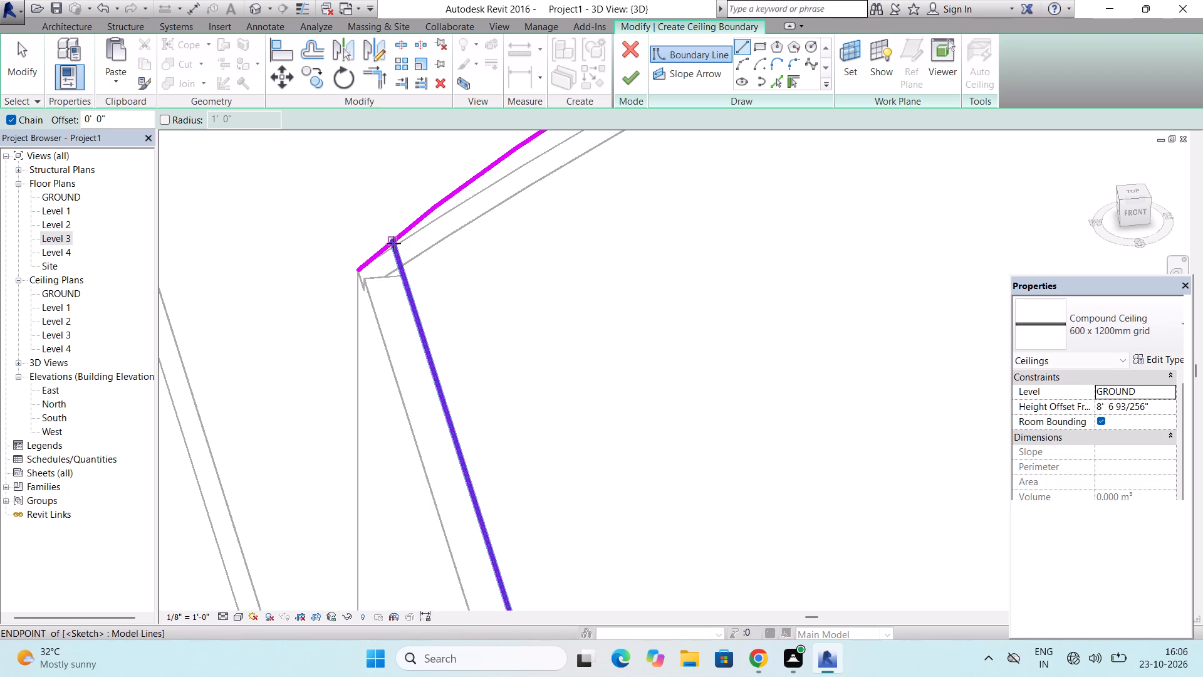
key("Escape")
key("Escape")
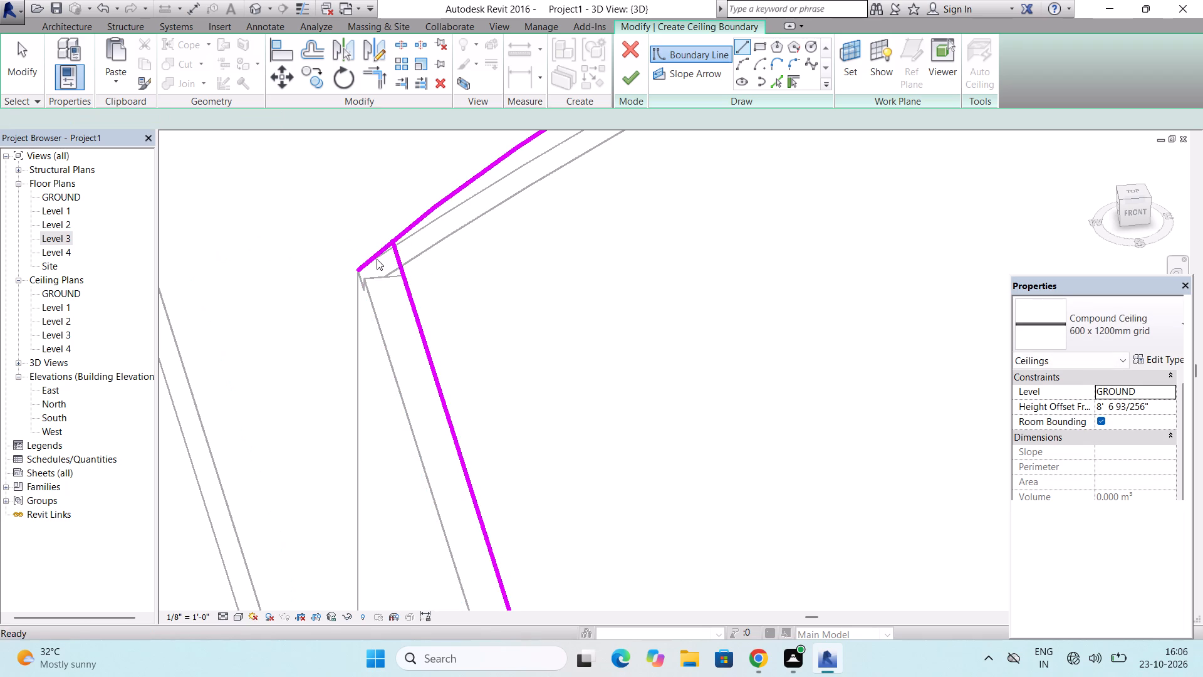
Pull the north boundary arc's west end back to meet the end of the west boundary line.
left_click(375, 260)
key("Escape")
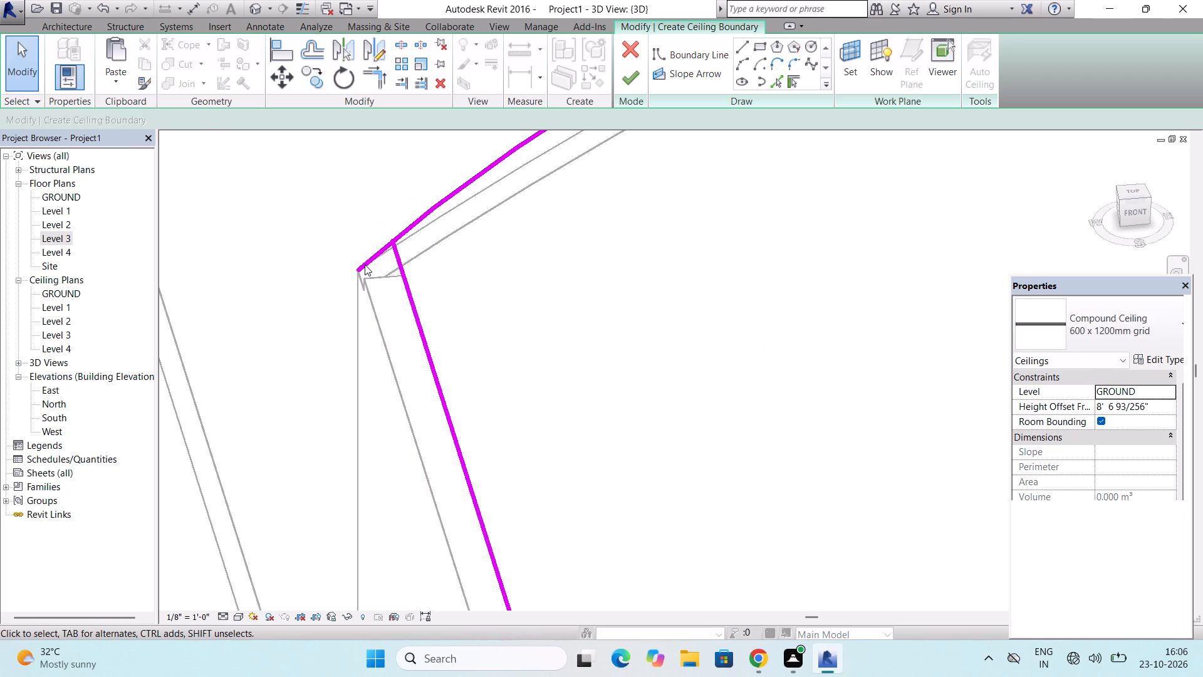
left_click(365, 265)
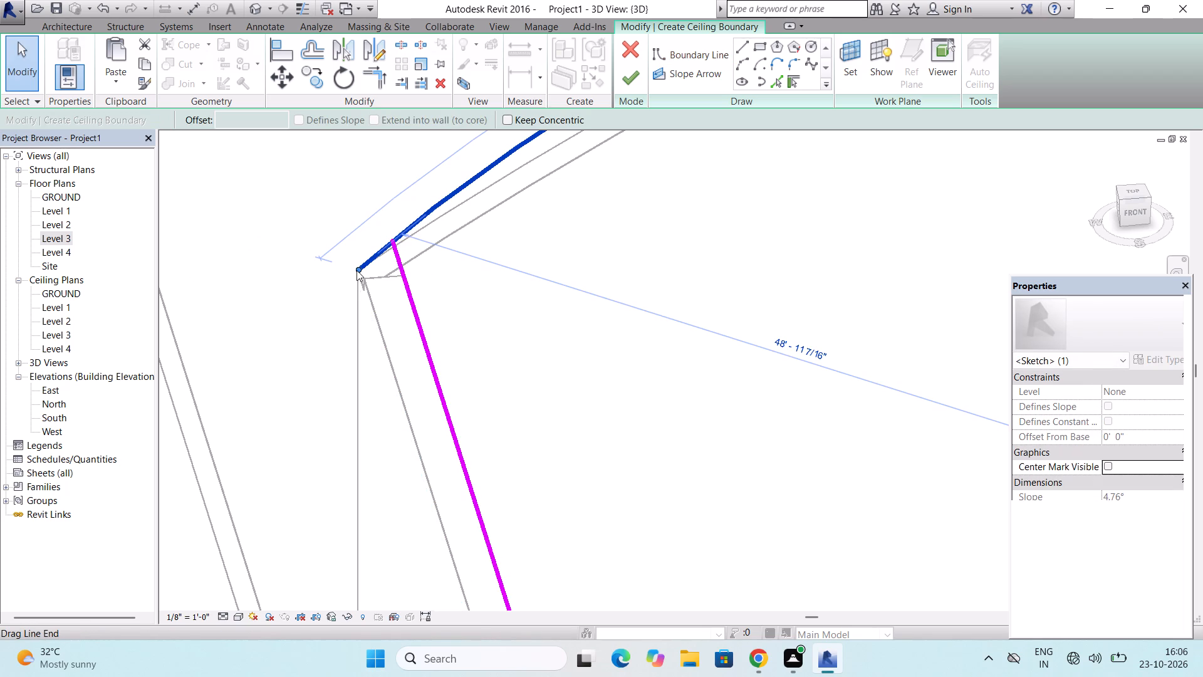
left_click_drag(357, 270, 393, 255)
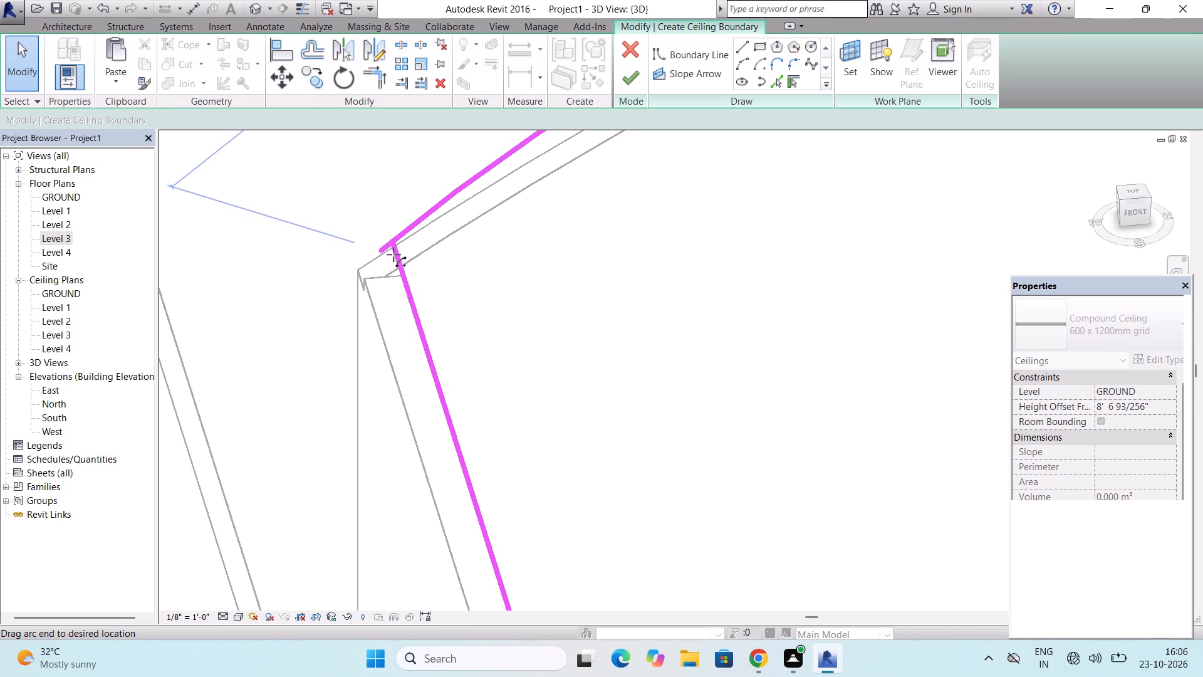
left_click_drag(393, 255, 395, 242)
key("Escape")
scroll(388, 310, "down", 7)
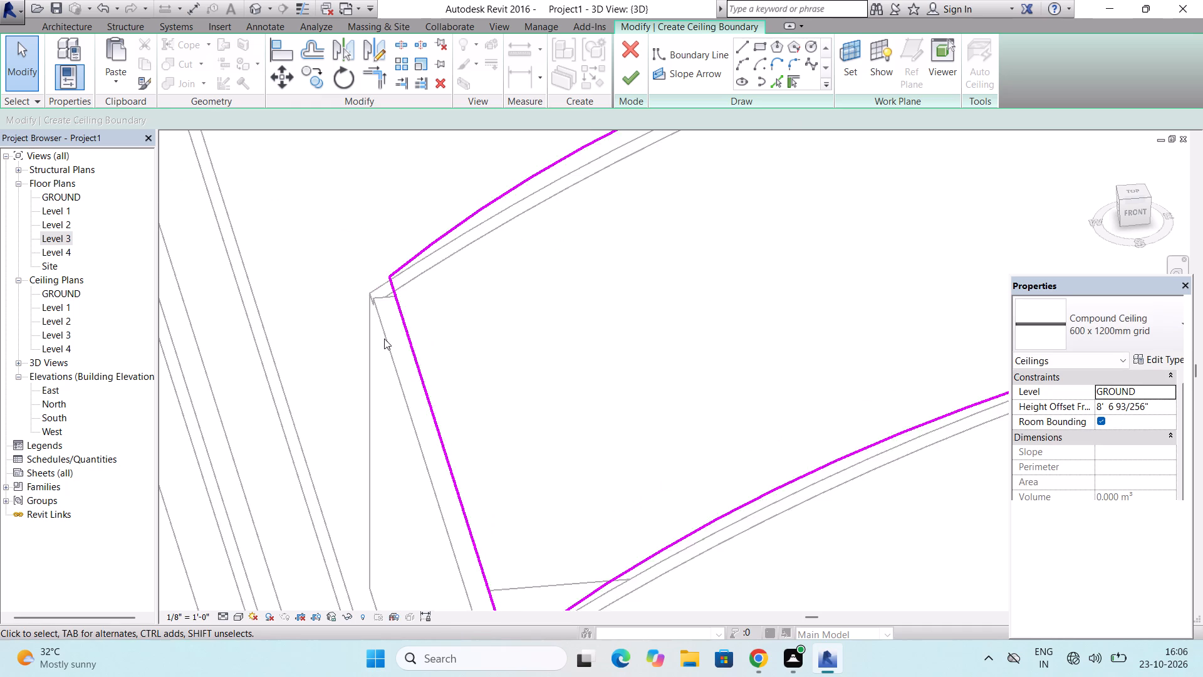
Check the closed boundary loop's southwest corner and finish the ceiling sketch.
scroll(384, 338, "down", 6)
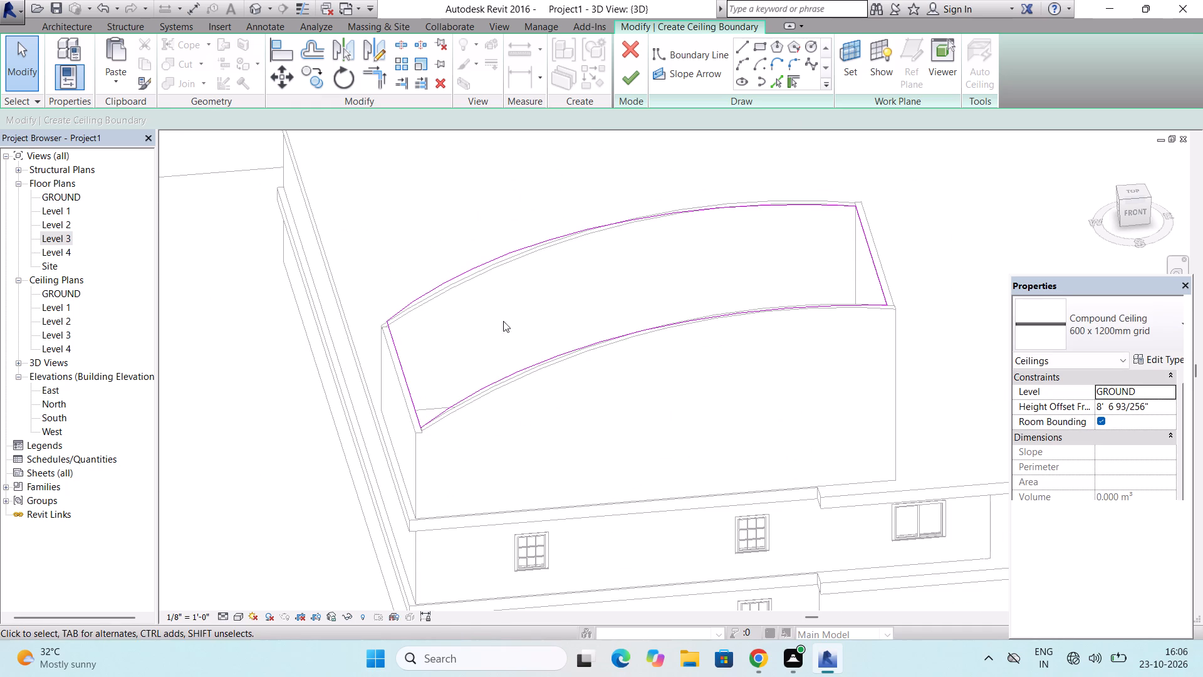
scroll(437, 427, "up", 13)
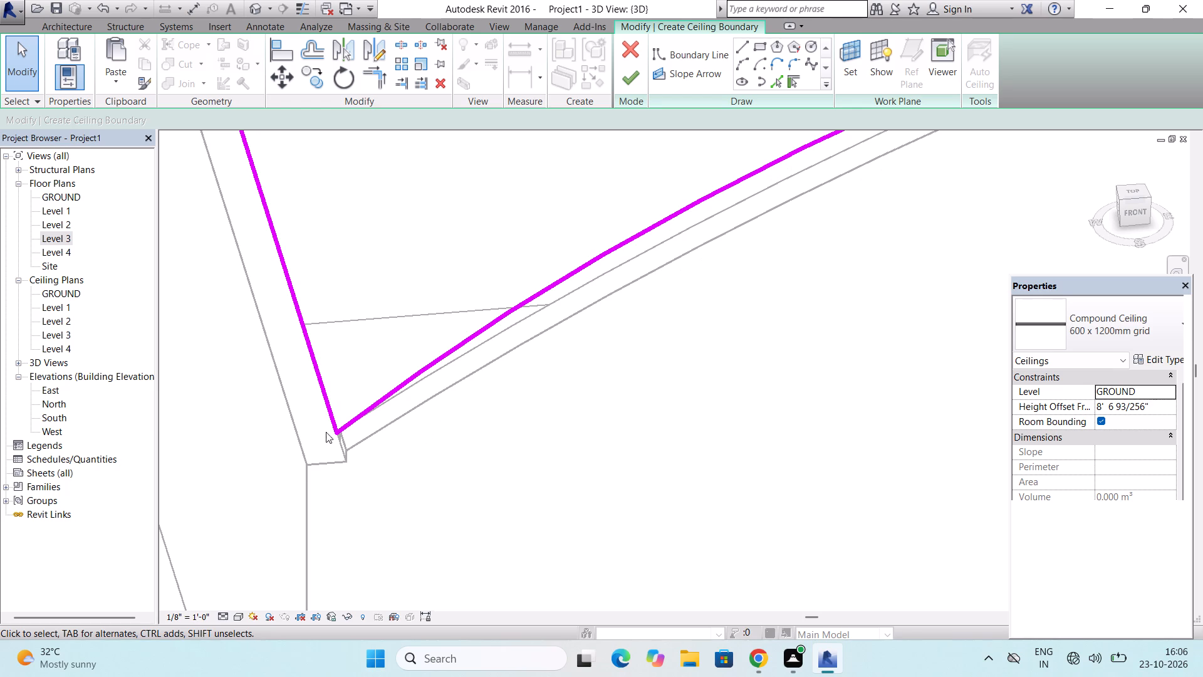
left_click(629, 67)
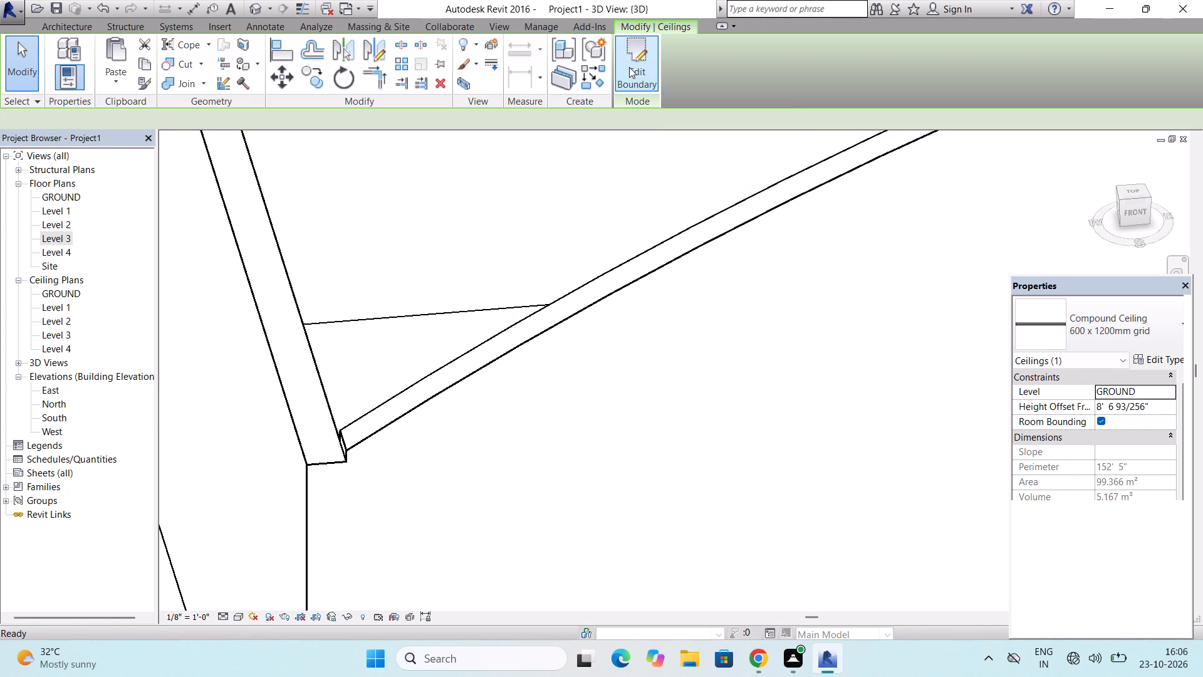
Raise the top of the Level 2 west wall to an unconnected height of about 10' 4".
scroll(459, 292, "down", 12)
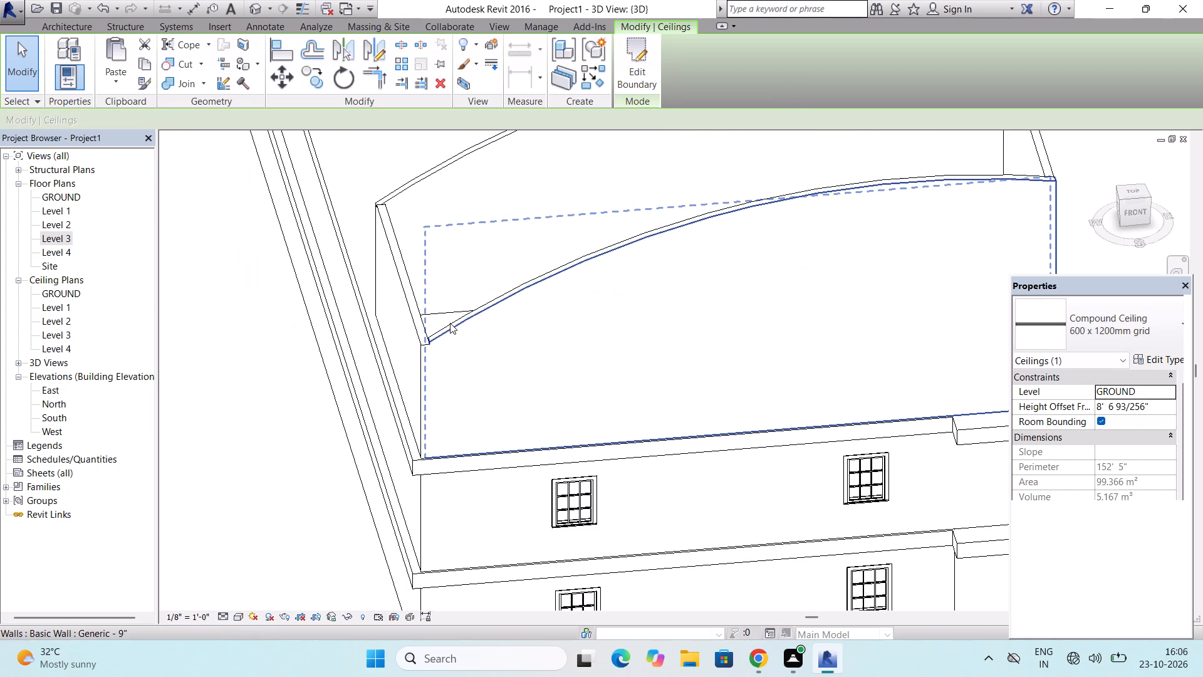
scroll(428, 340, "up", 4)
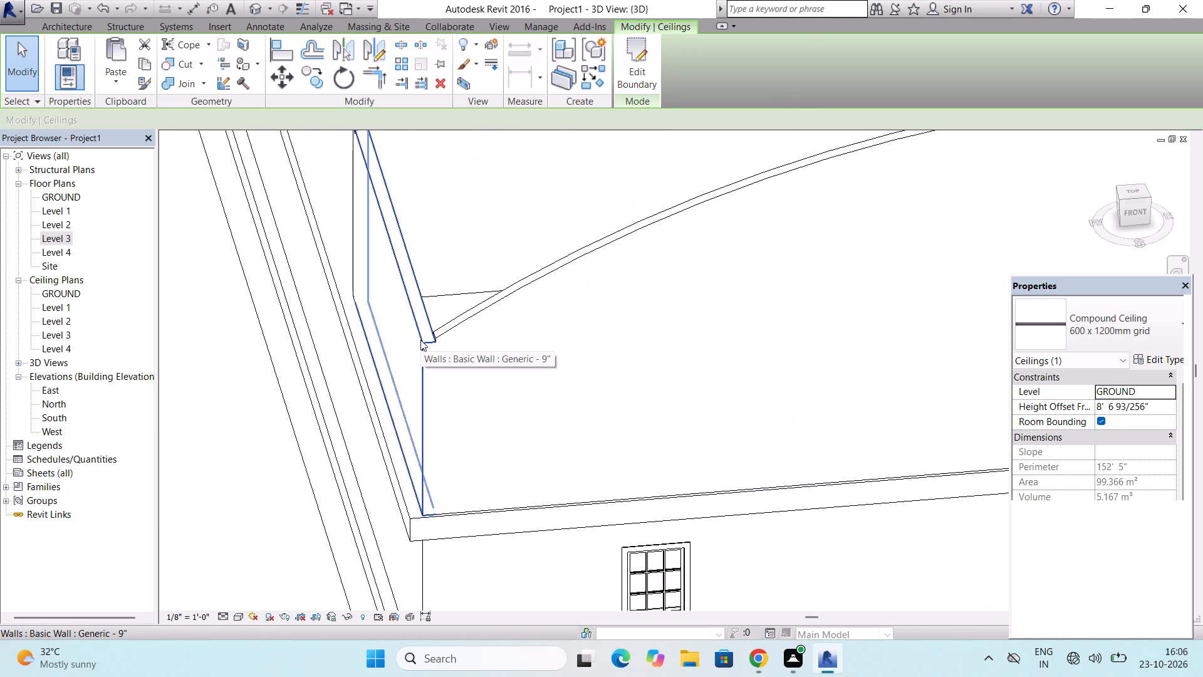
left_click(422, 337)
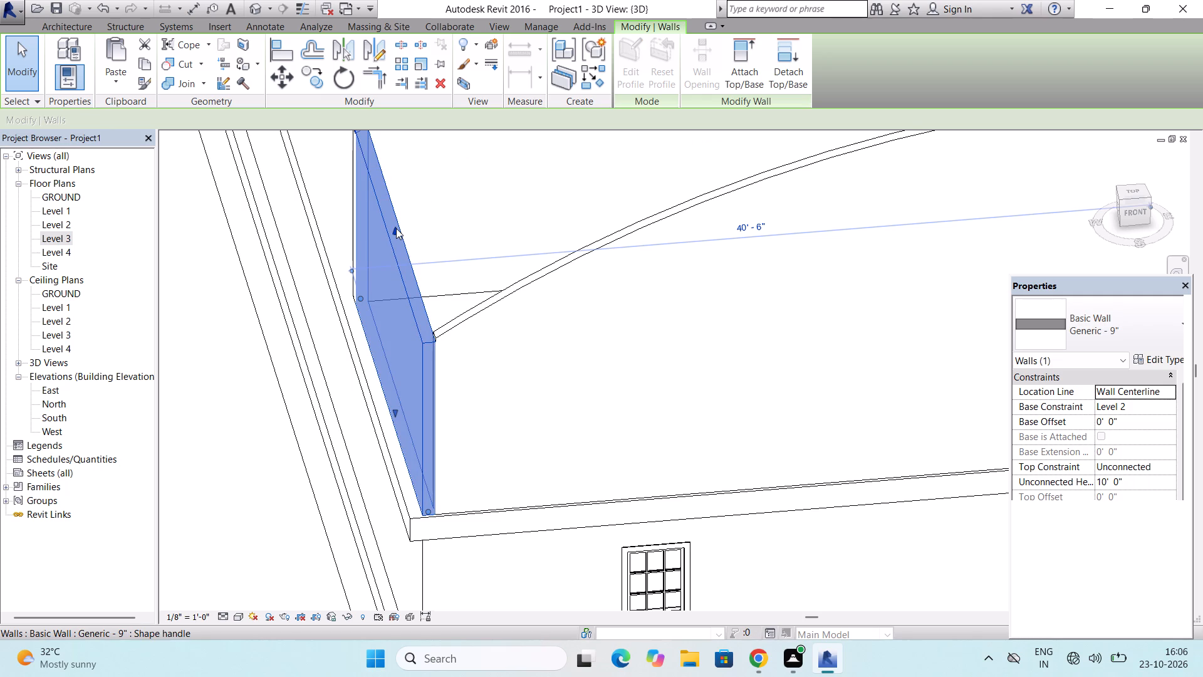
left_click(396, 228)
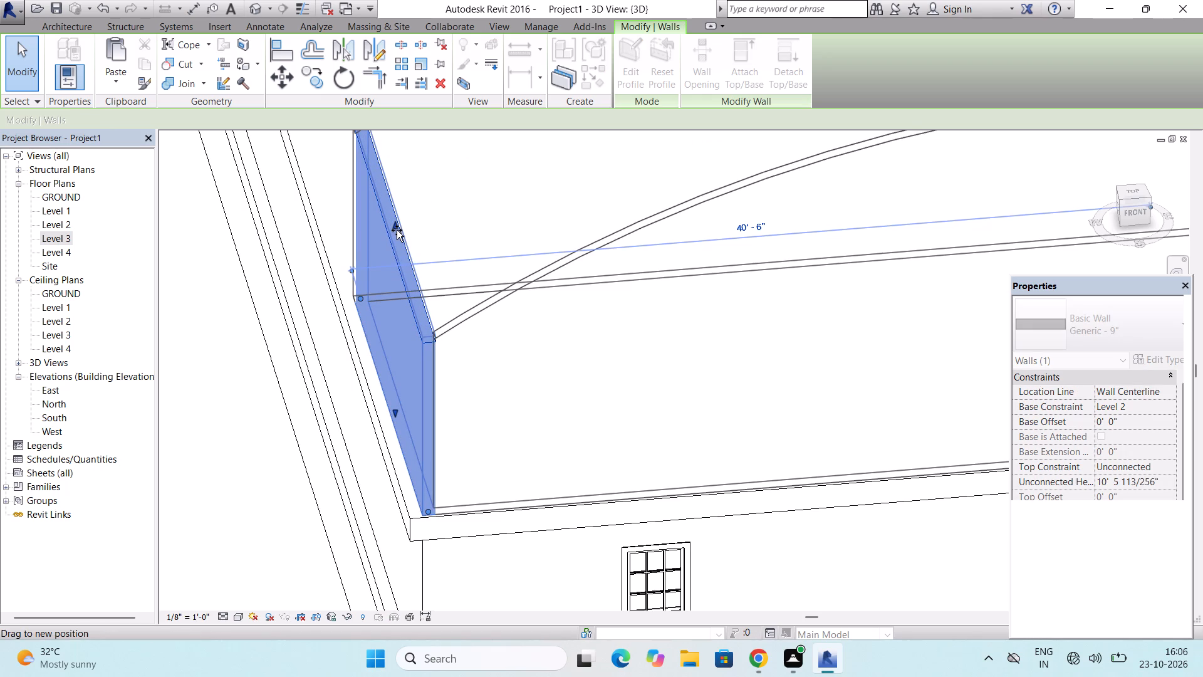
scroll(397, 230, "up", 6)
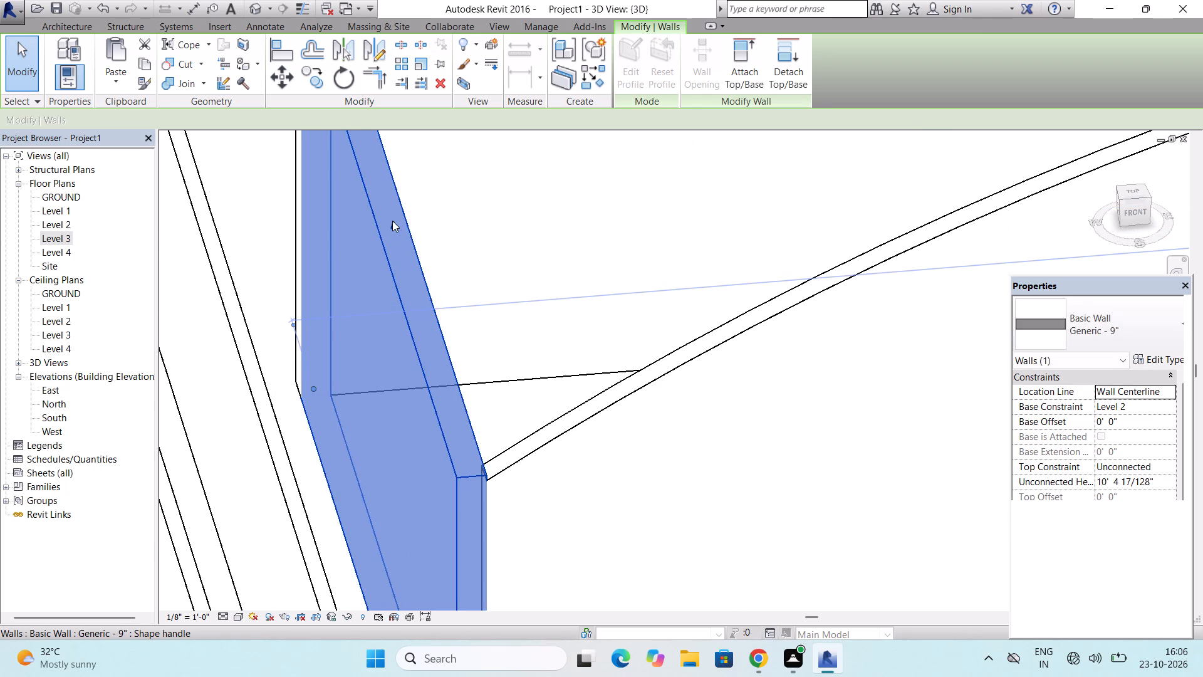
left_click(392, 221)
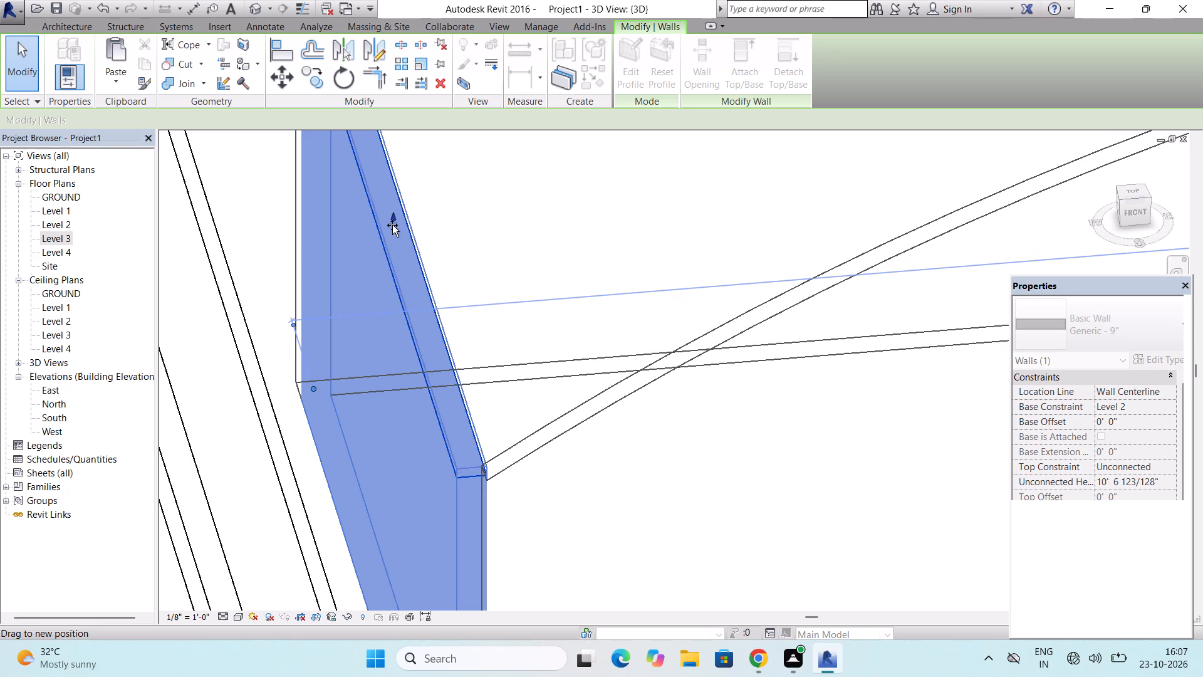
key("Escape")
Adjust the top edge of the Level 2 west wall to line up with the ends of the curved-top walls.
scroll(463, 393, "down", 2)
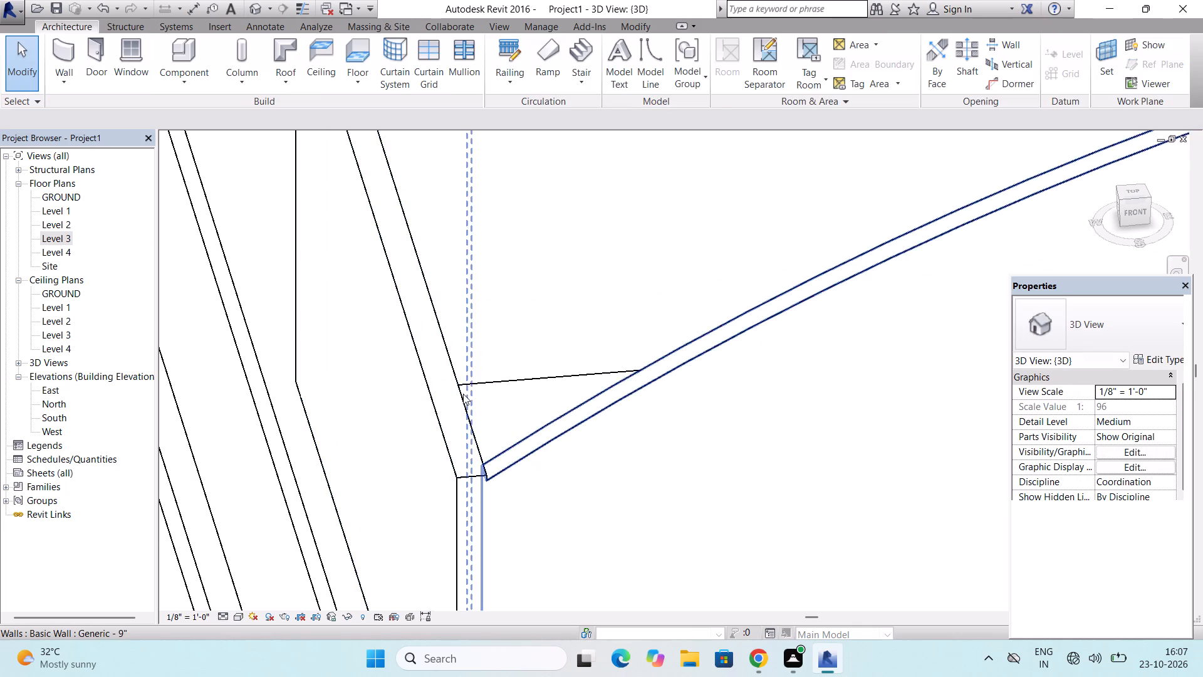
scroll(463, 394, "down", 4)
scroll(400, 218, "up", 3)
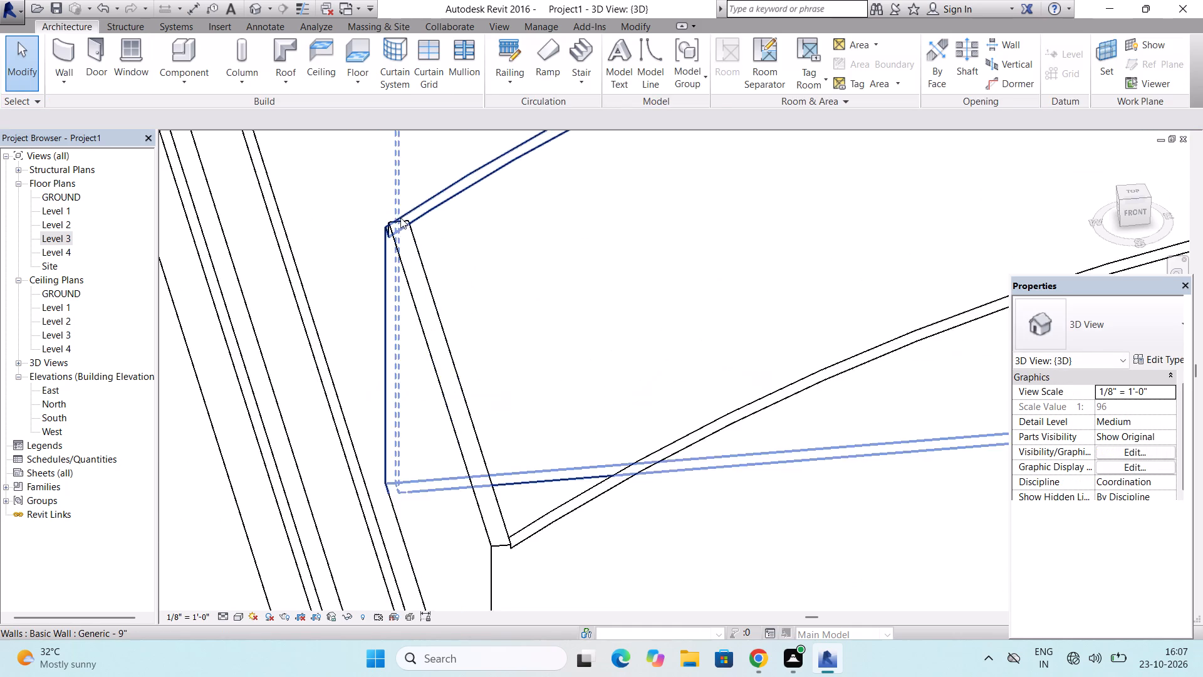
scroll(400, 218, "up", 8)
left_click(386, 286)
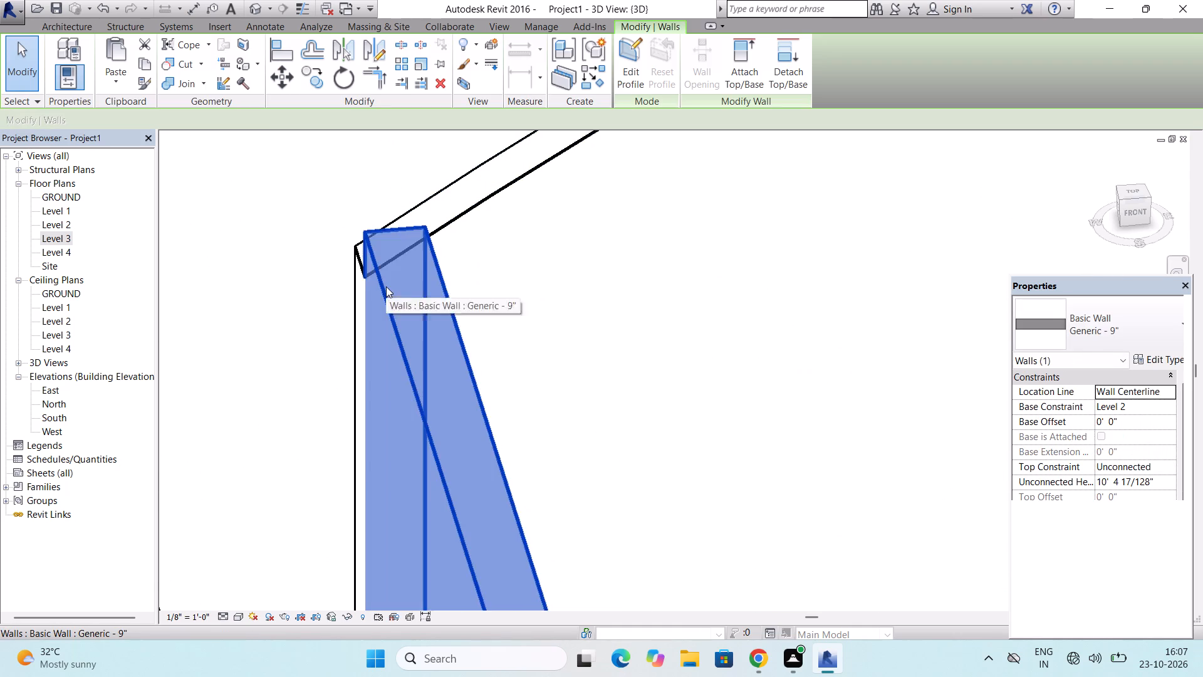
scroll(395, 243, "down", 8)
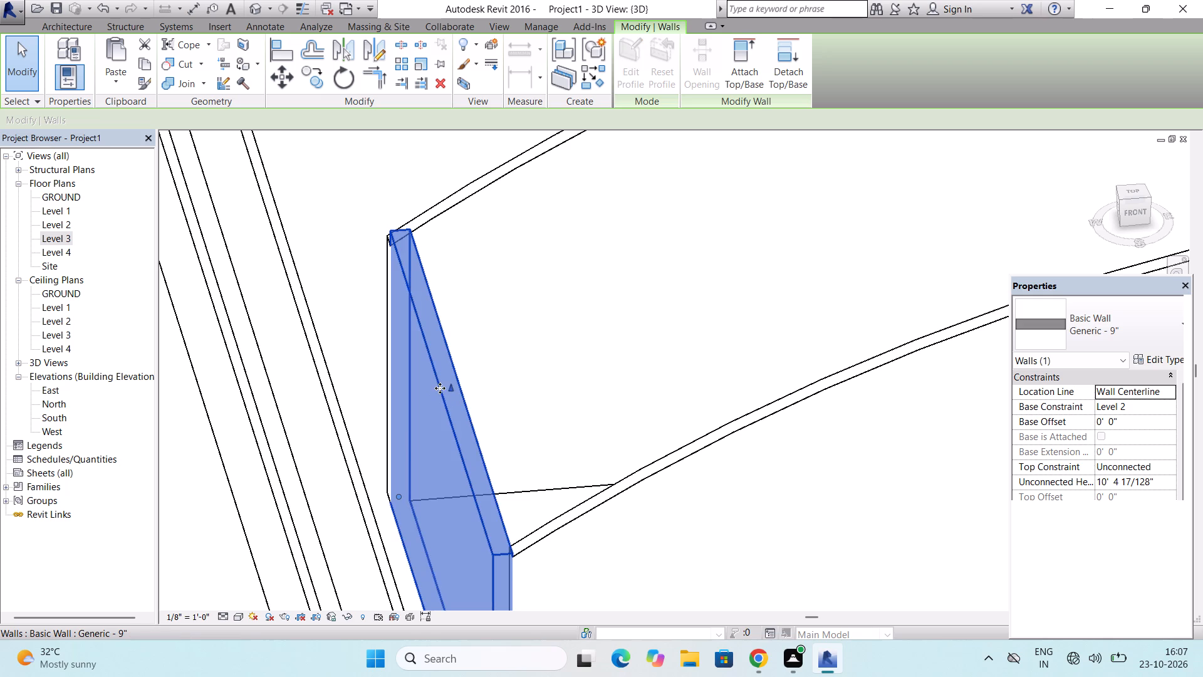
left_click_drag(451, 386, 444, 401)
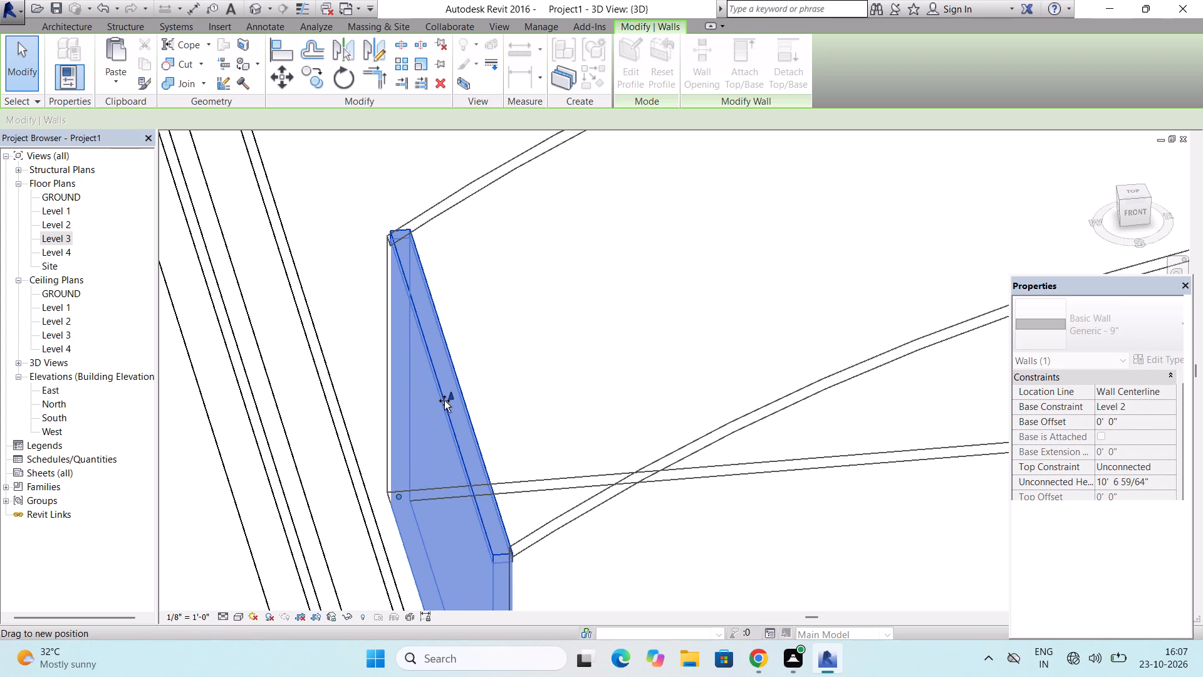
left_click_drag(444, 401, 434, 399)
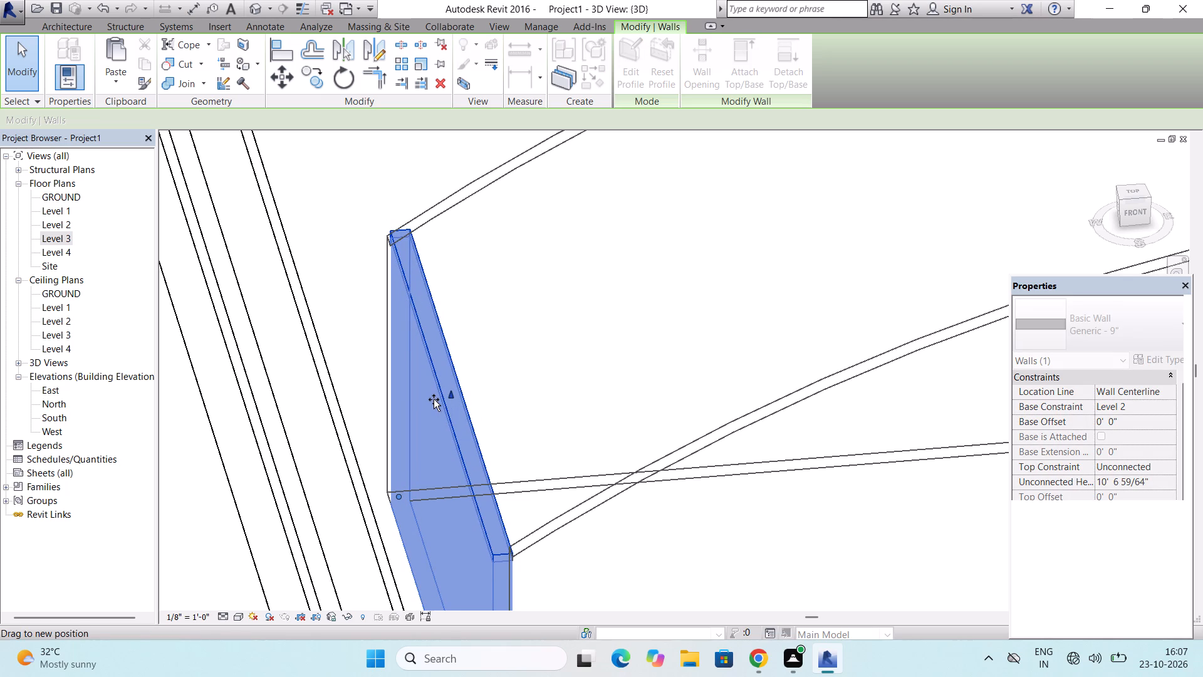
left_click_drag(434, 399, 434, 403)
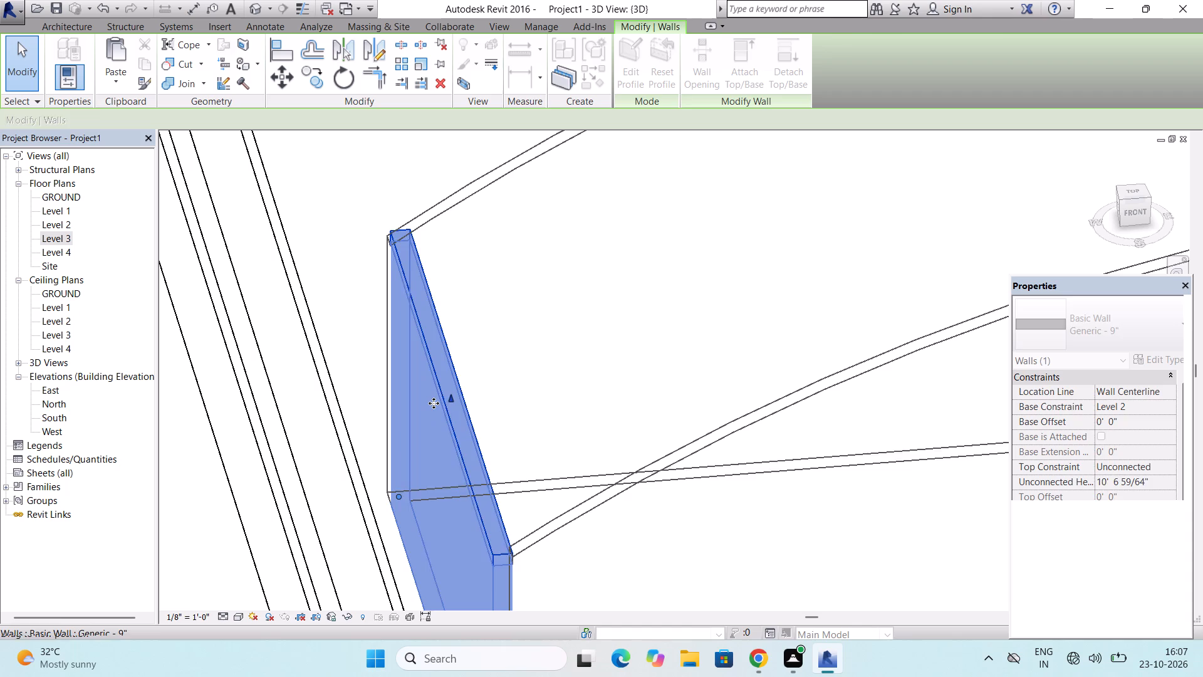
key("Escape")
key("Escape")
Examine the curved-top Level 2 walls in the South elevation and in a front-facing 3D view, without saving the project.
scroll(424, 268, "down", 10)
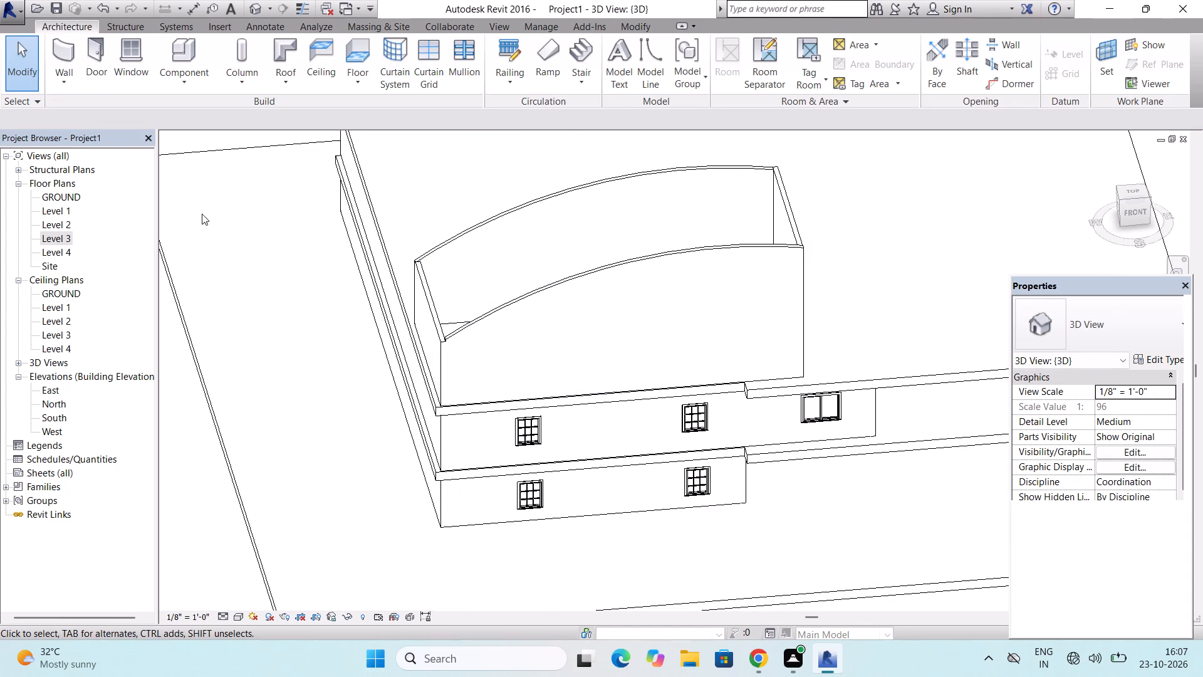
left_click(53, 421)
left_click(53, 421)
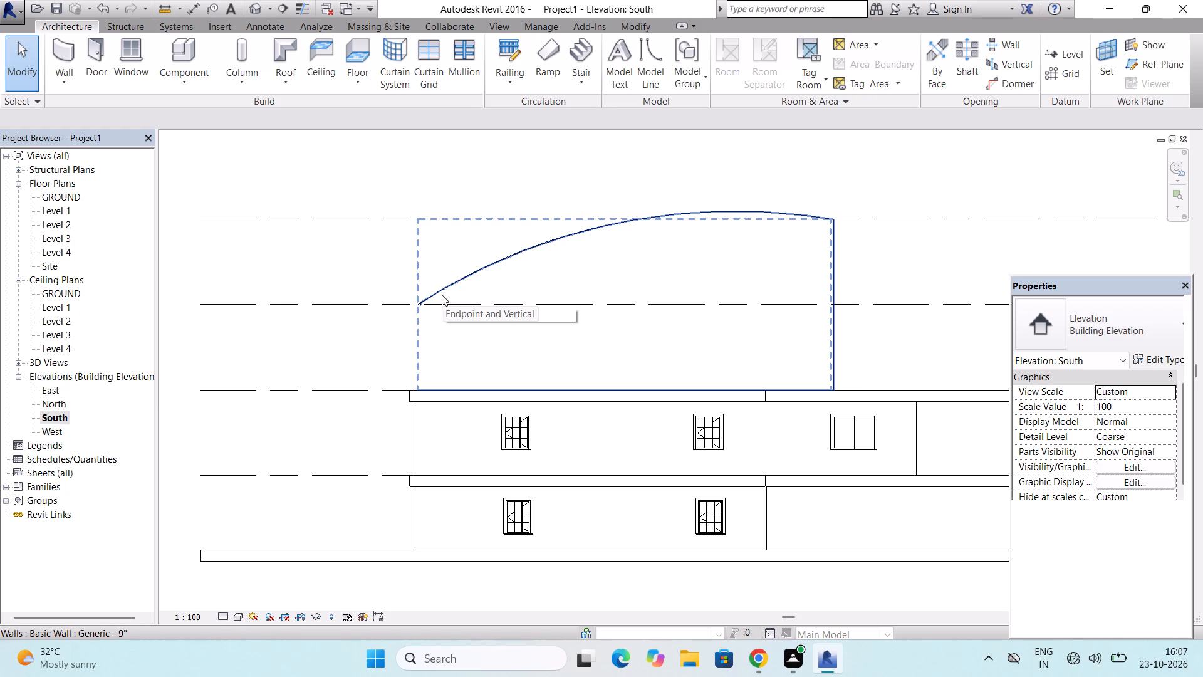
scroll(442, 338, "down", 3)
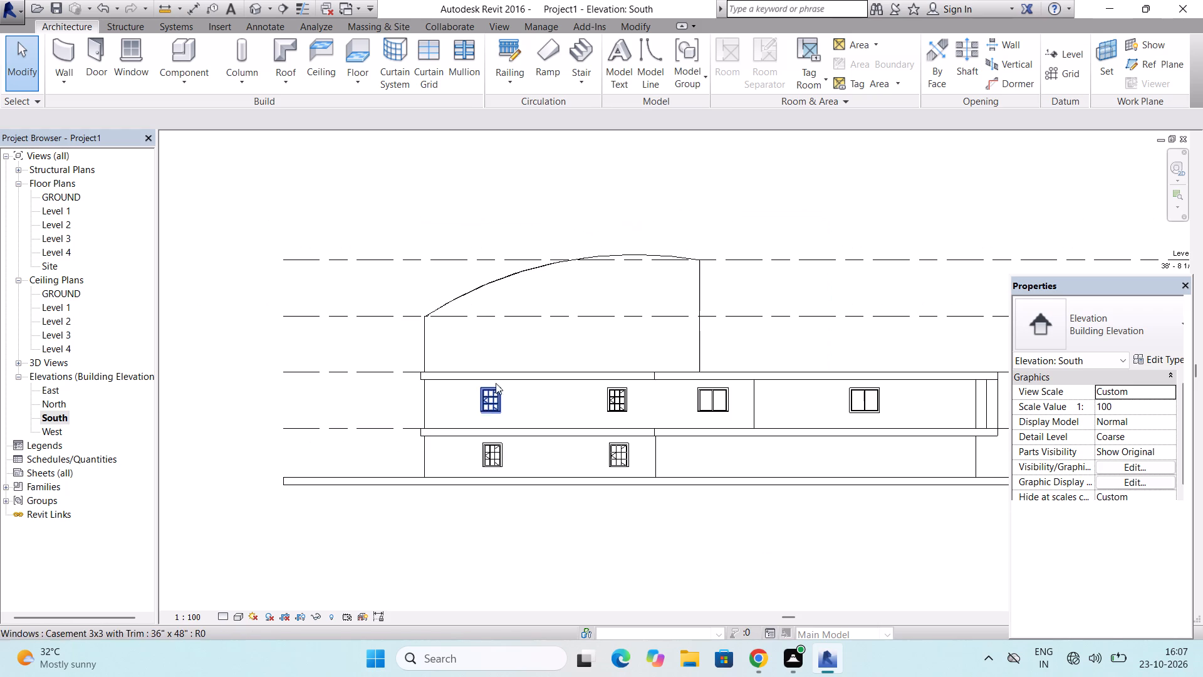
scroll(612, 376, "down", 4)
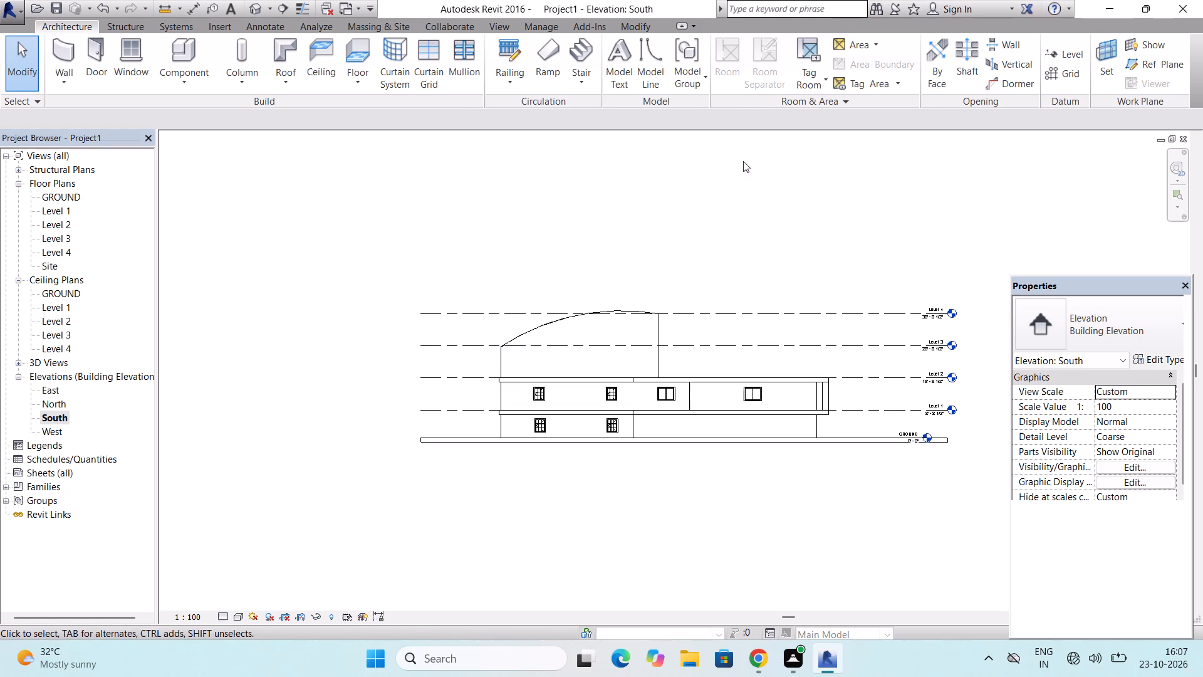
left_click(256, 6)
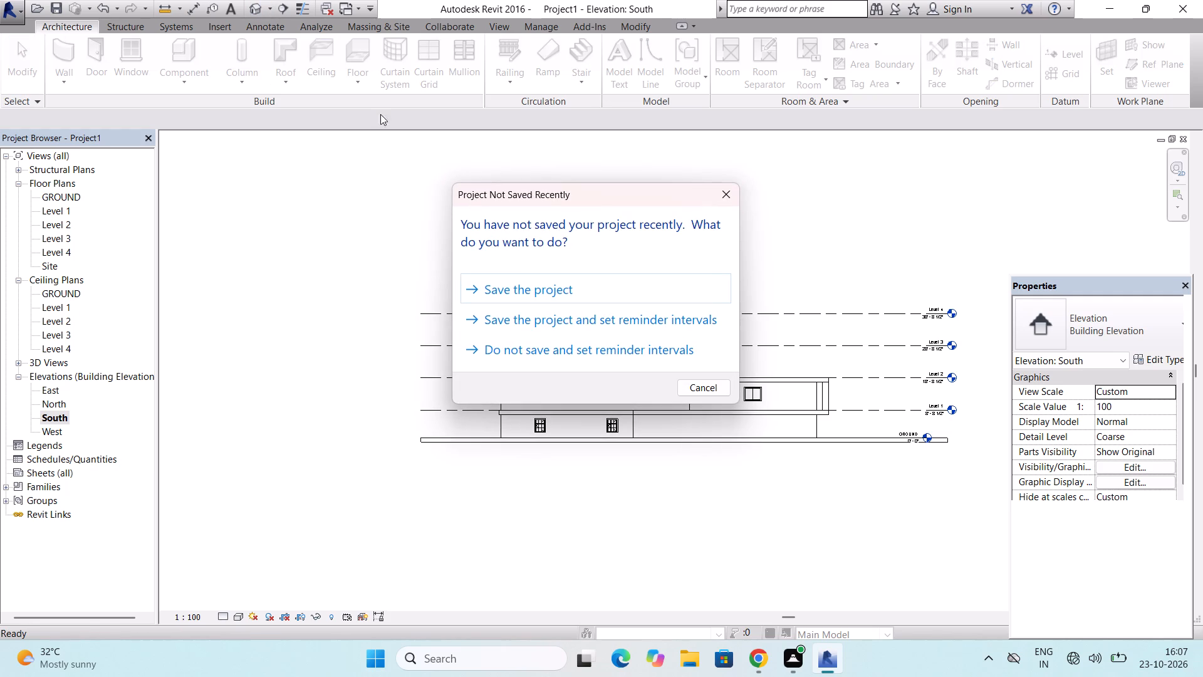
left_click(726, 187)
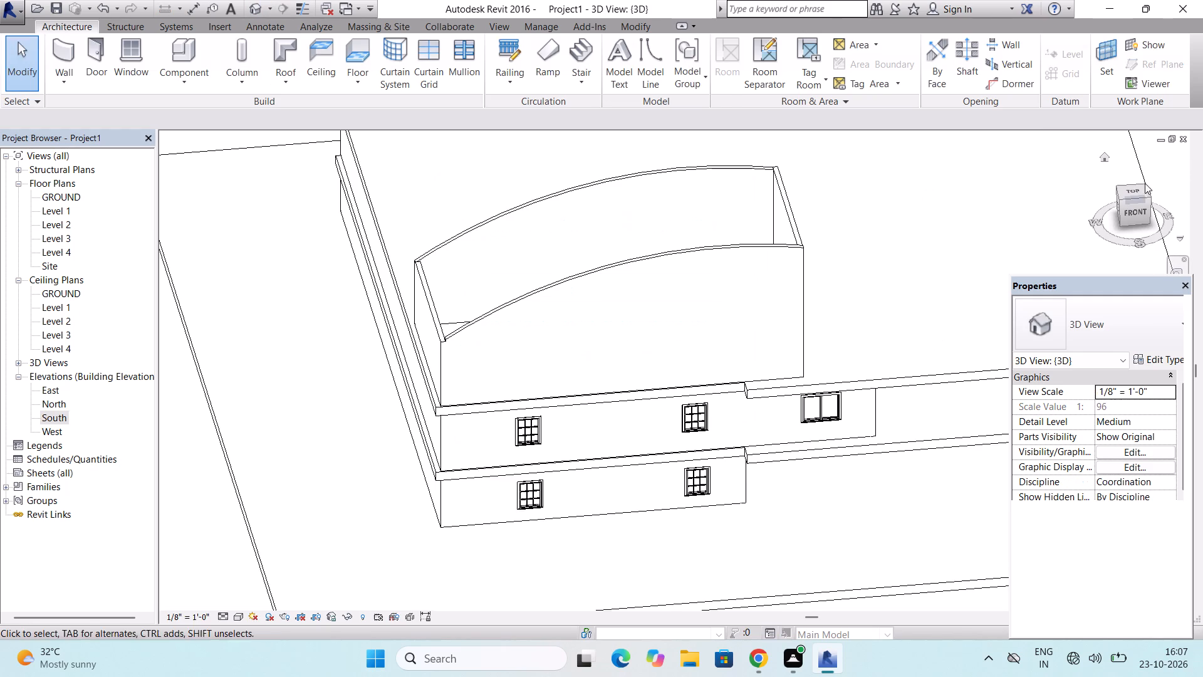
left_click_drag(1122, 196, 1110, 224)
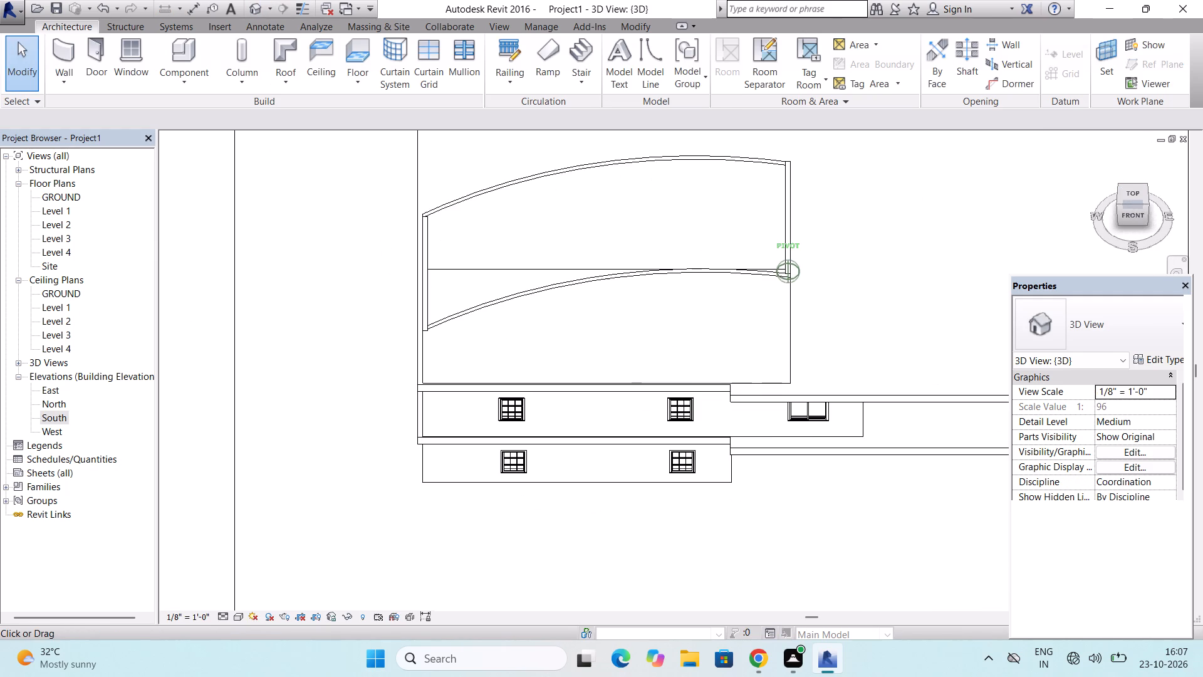
left_click_drag(1110, 224, 1179, 232)
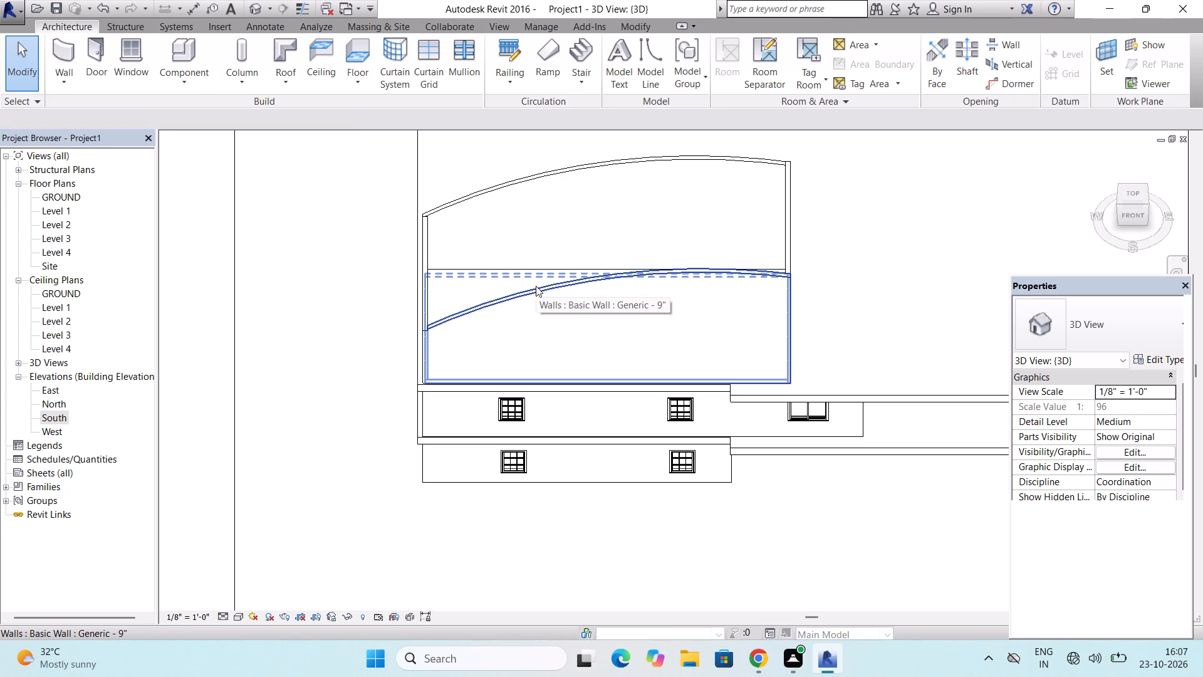
Examine the front and rear curved-top Level 2 walls and where they meet the west wall.
left_click(536, 286)
key("Escape")
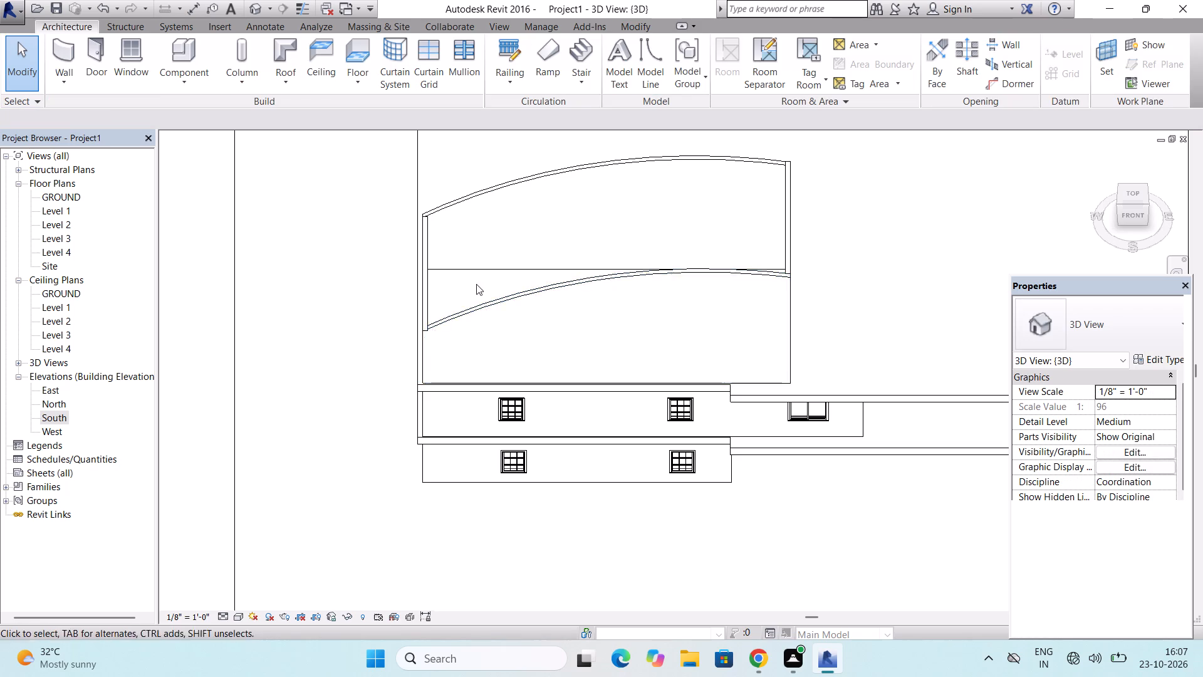
left_click(476, 275)
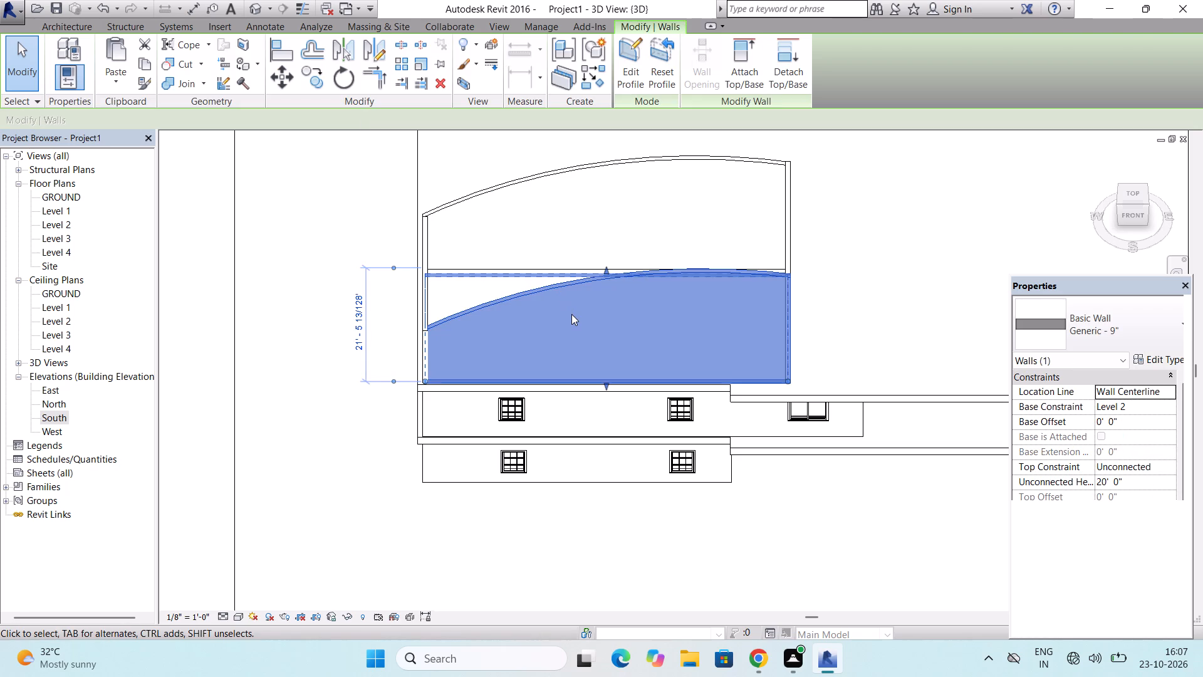
key("Escape")
key("Escape")
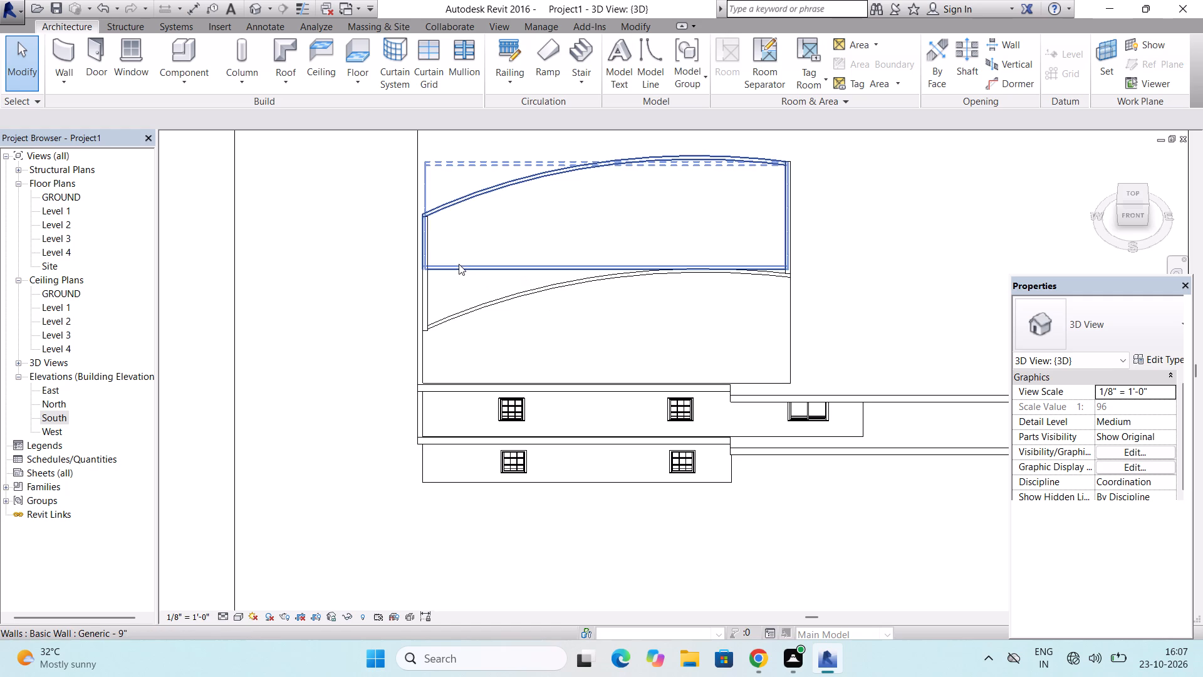
scroll(459, 280, "up", 8)
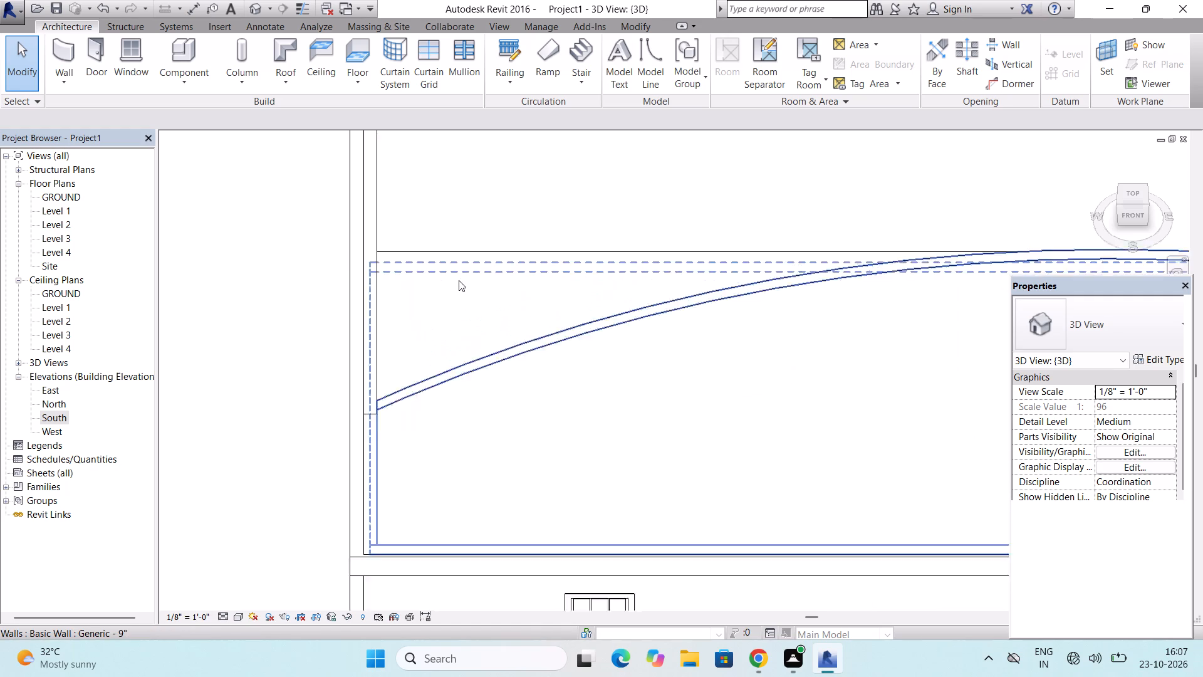
scroll(459, 280, "up", 1)
key("Escape")
key("Escape")
left_click(395, 273)
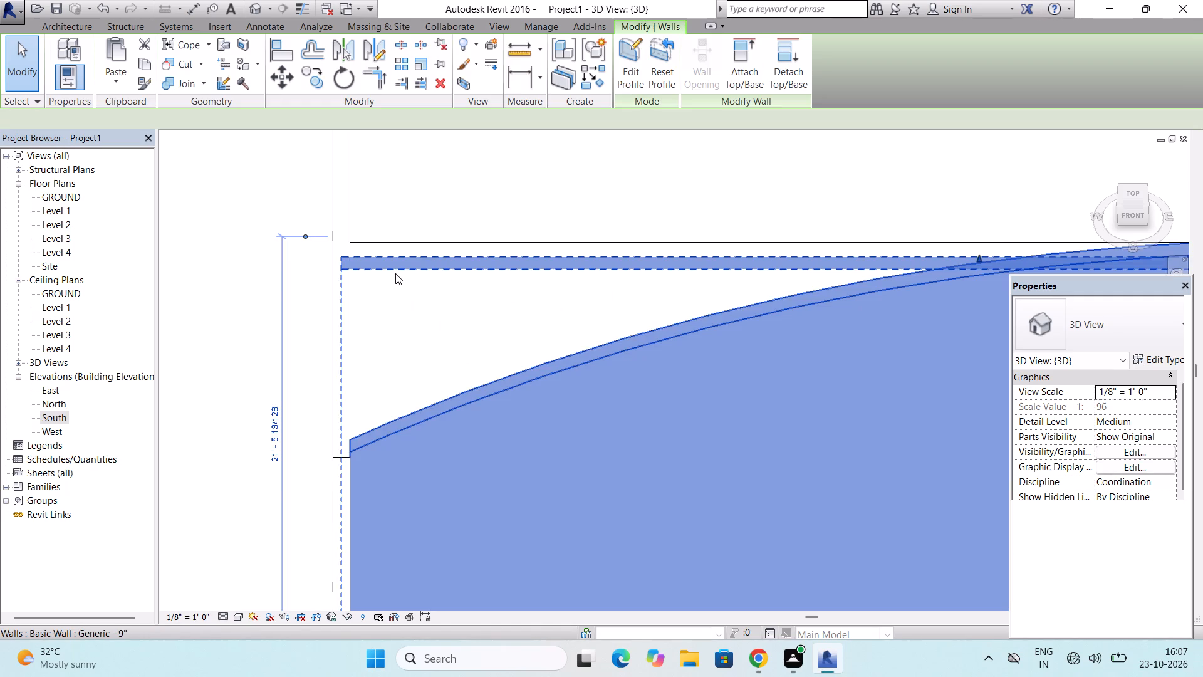
scroll(399, 273, "down", 9)
key("Escape")
key("Escape")
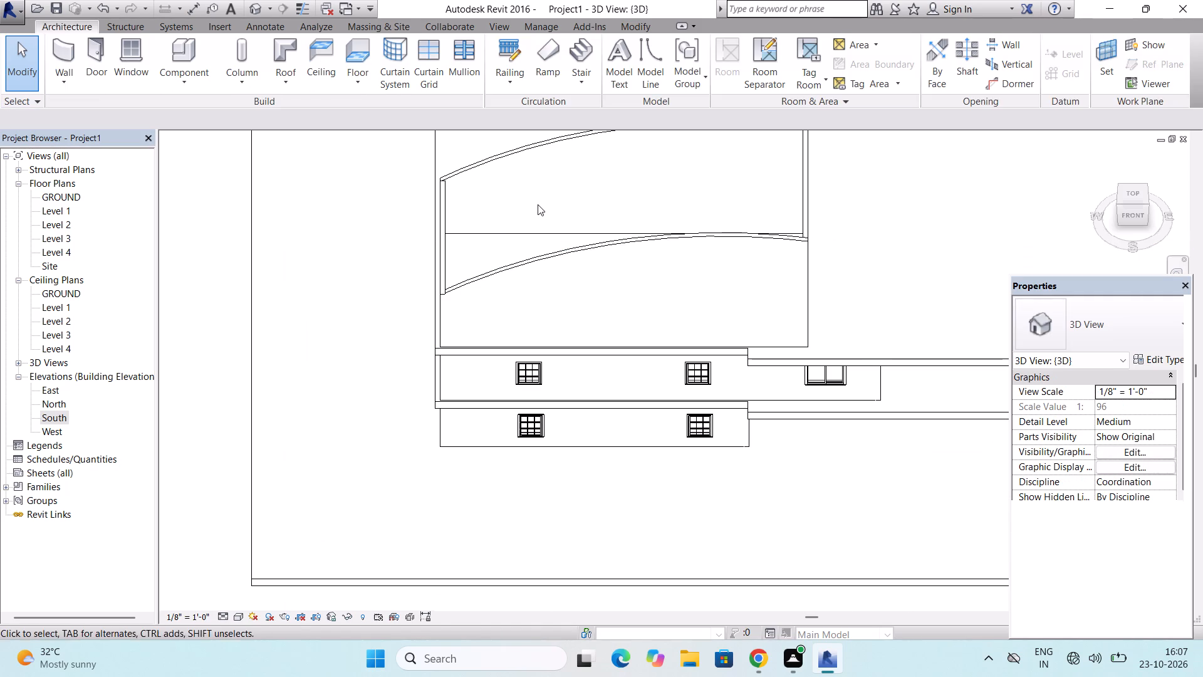
key("Escape")
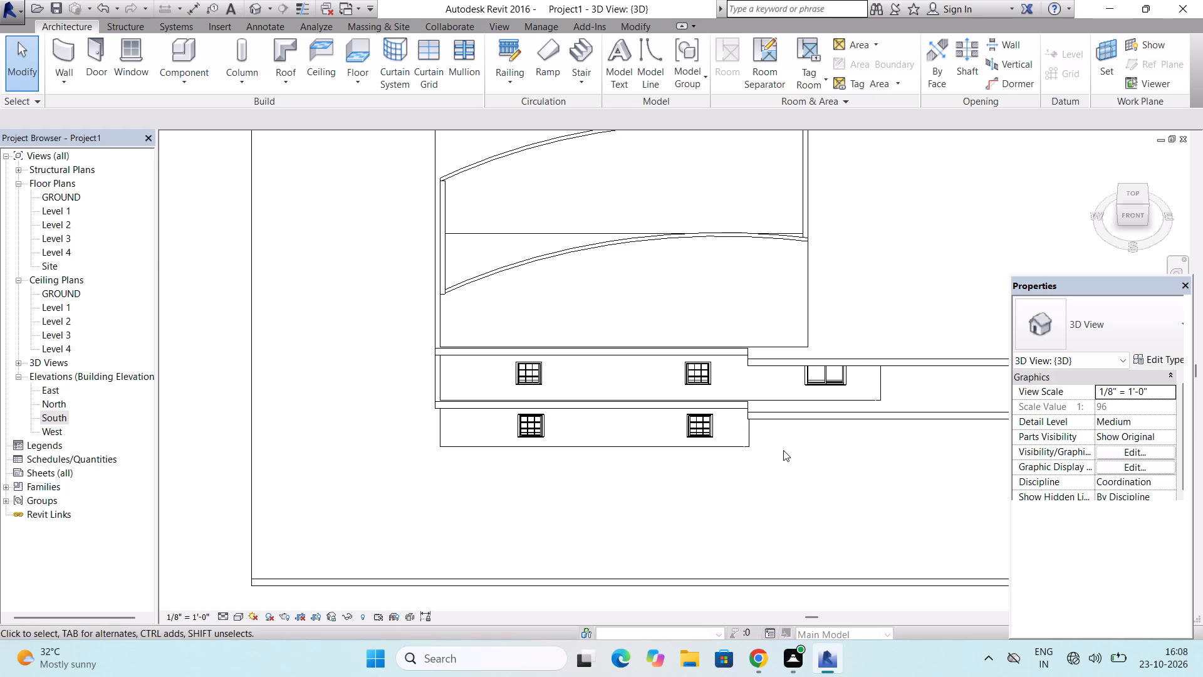
scroll(767, 485, "down", 5)
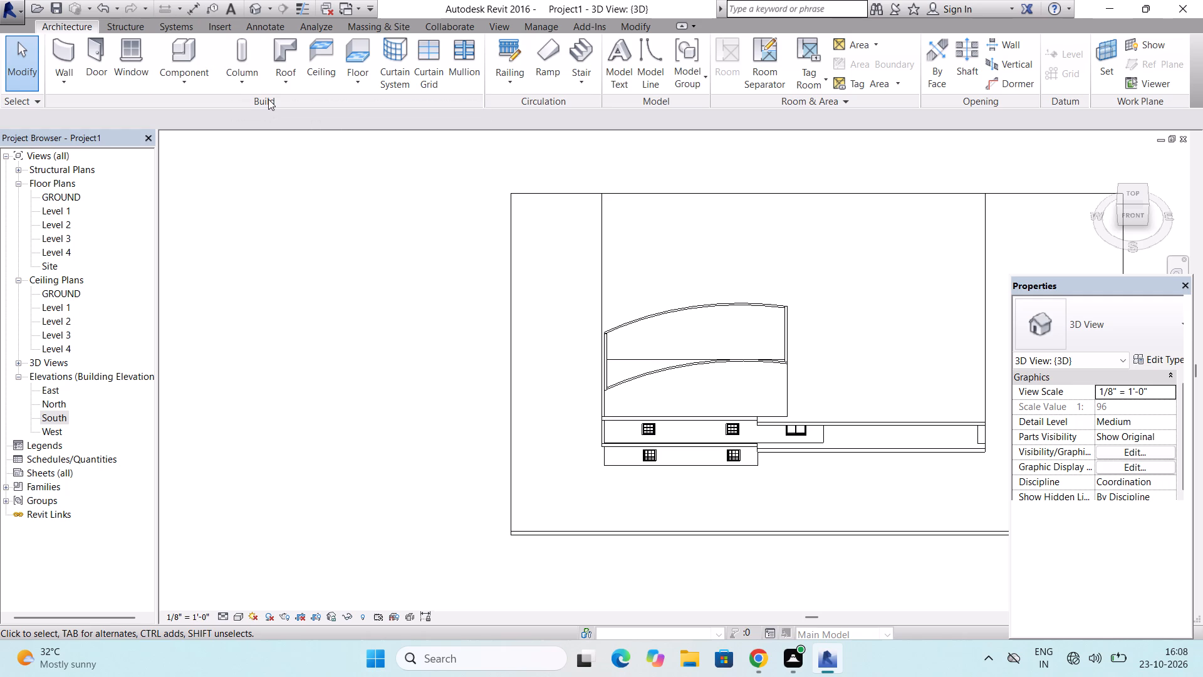
Create an in-place model in the Ceilings family category, accepting the default name.
left_click(182, 85)
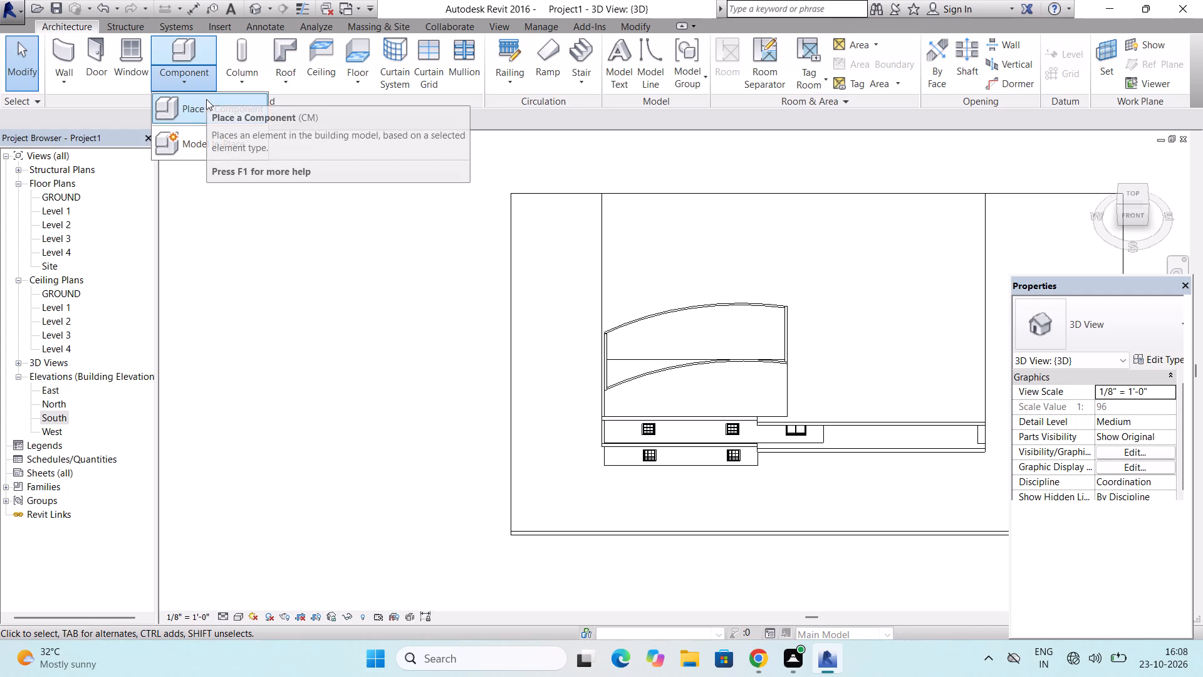
left_click(206, 131)
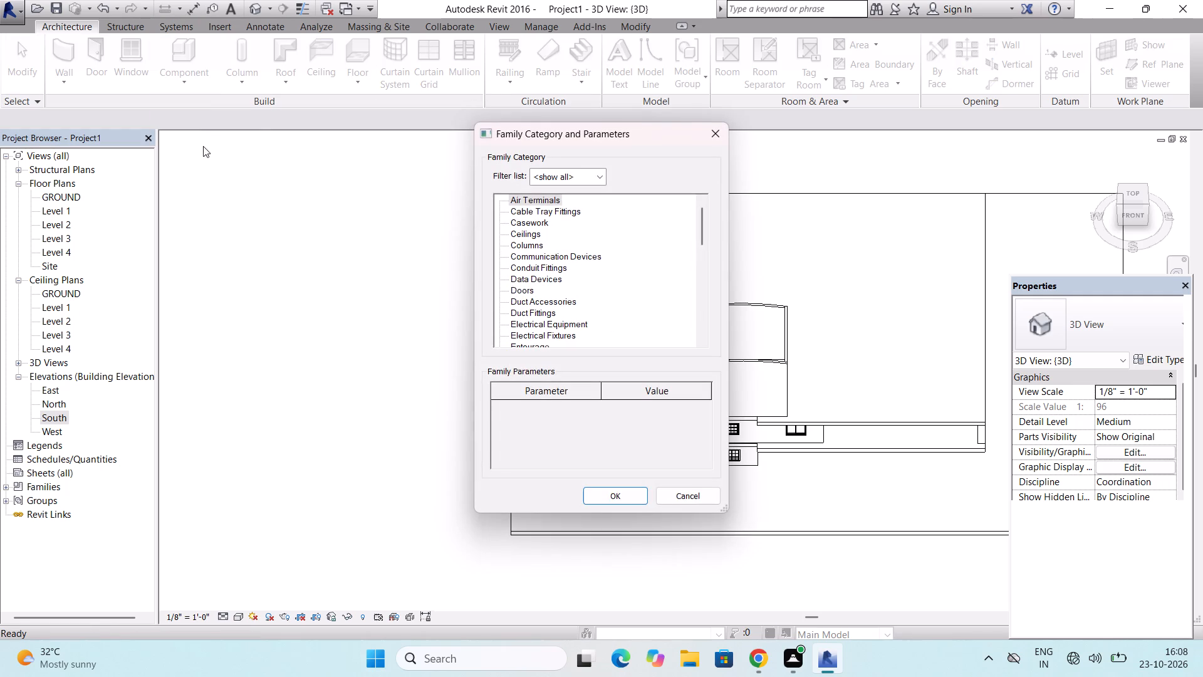
scroll(565, 302, "up", 5)
scroll(565, 293, "down", 20)
scroll(565, 293, "down", 14)
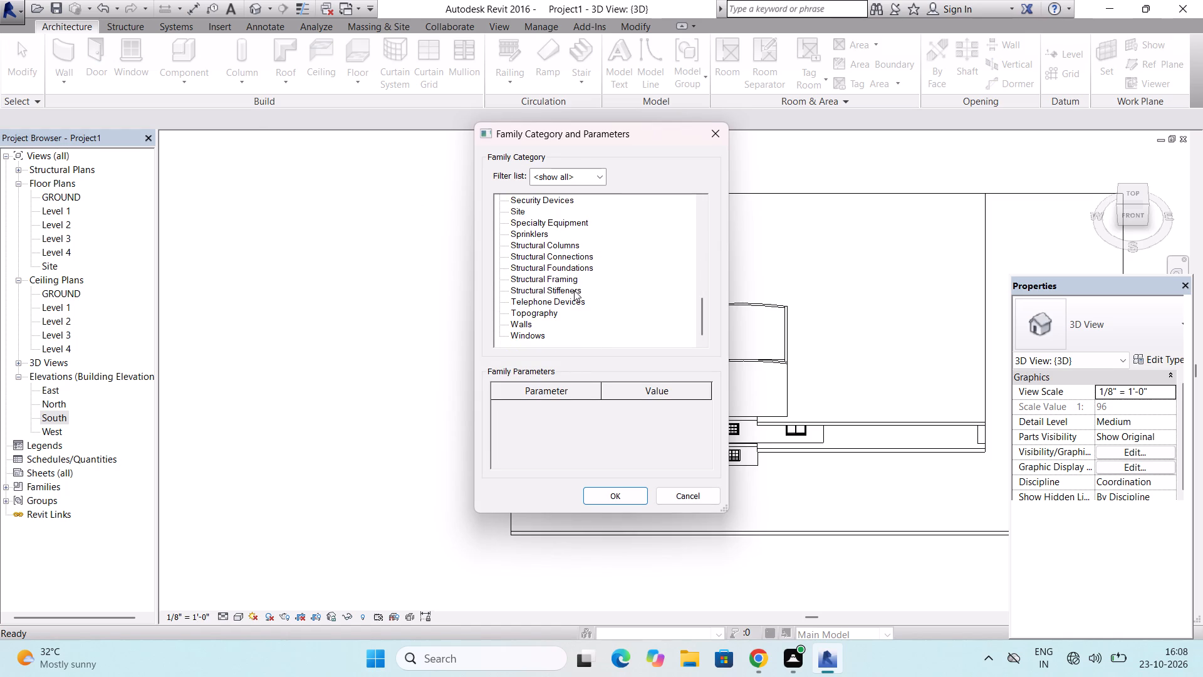
scroll(574, 290, "down", 3)
scroll(521, 327, "up", 3)
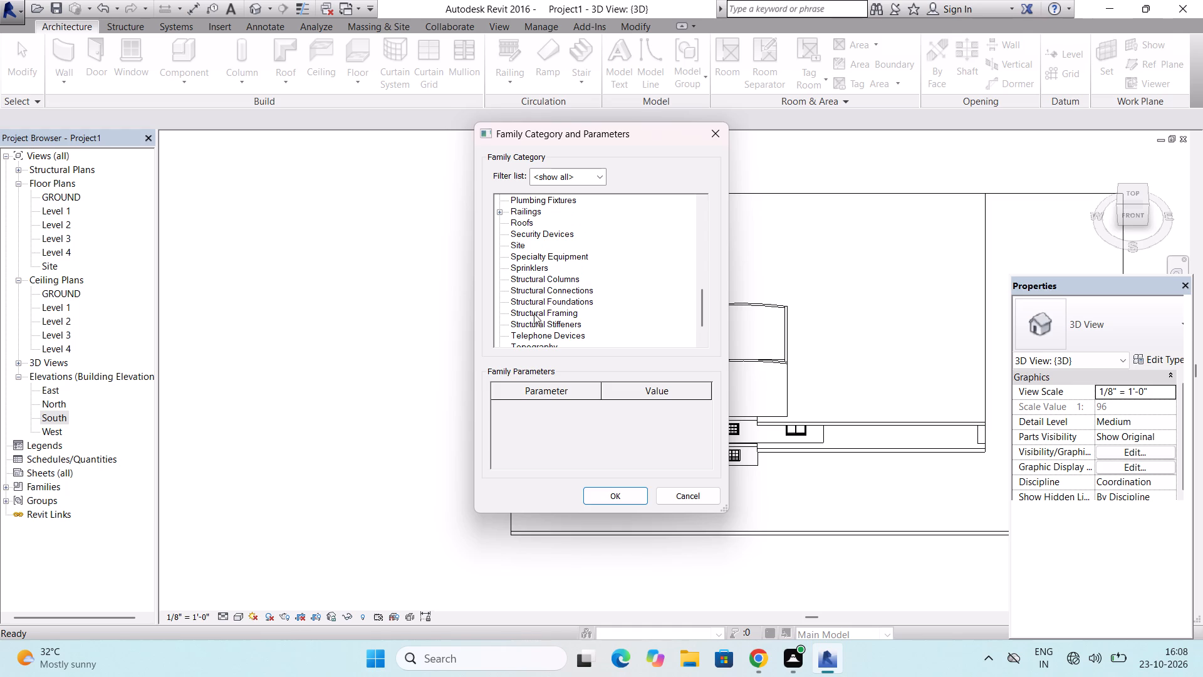
scroll(534, 312, "up", 2)
scroll(519, 212, "up", 11)
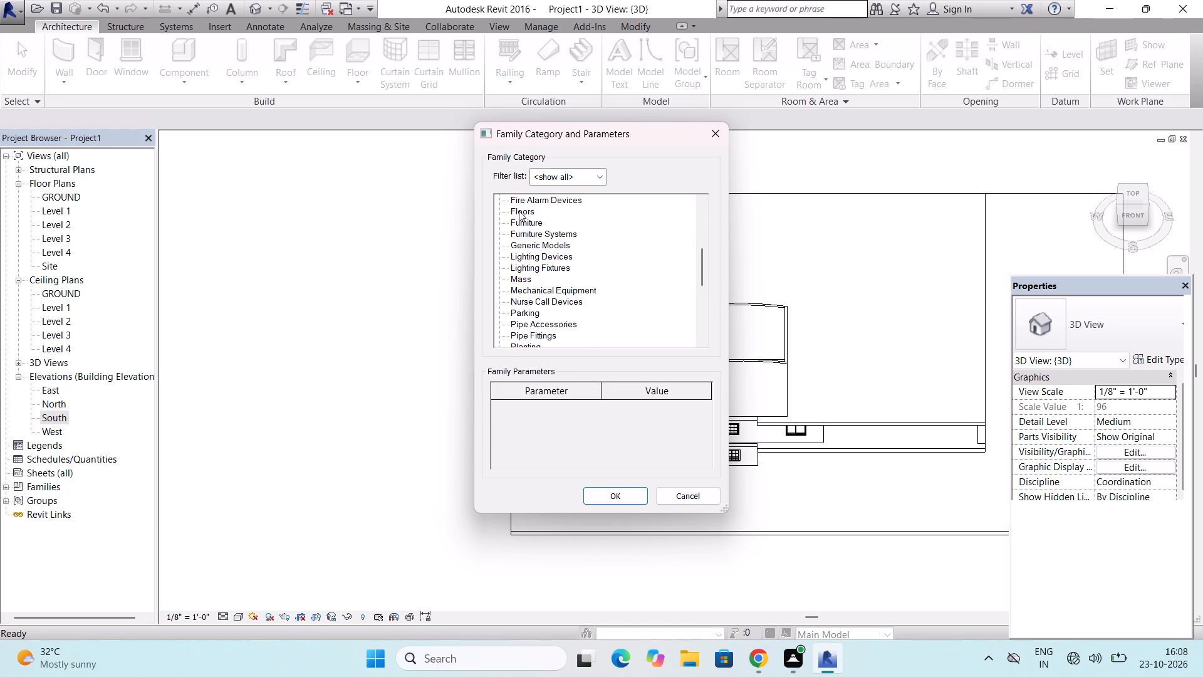
scroll(519, 211, "up", 14)
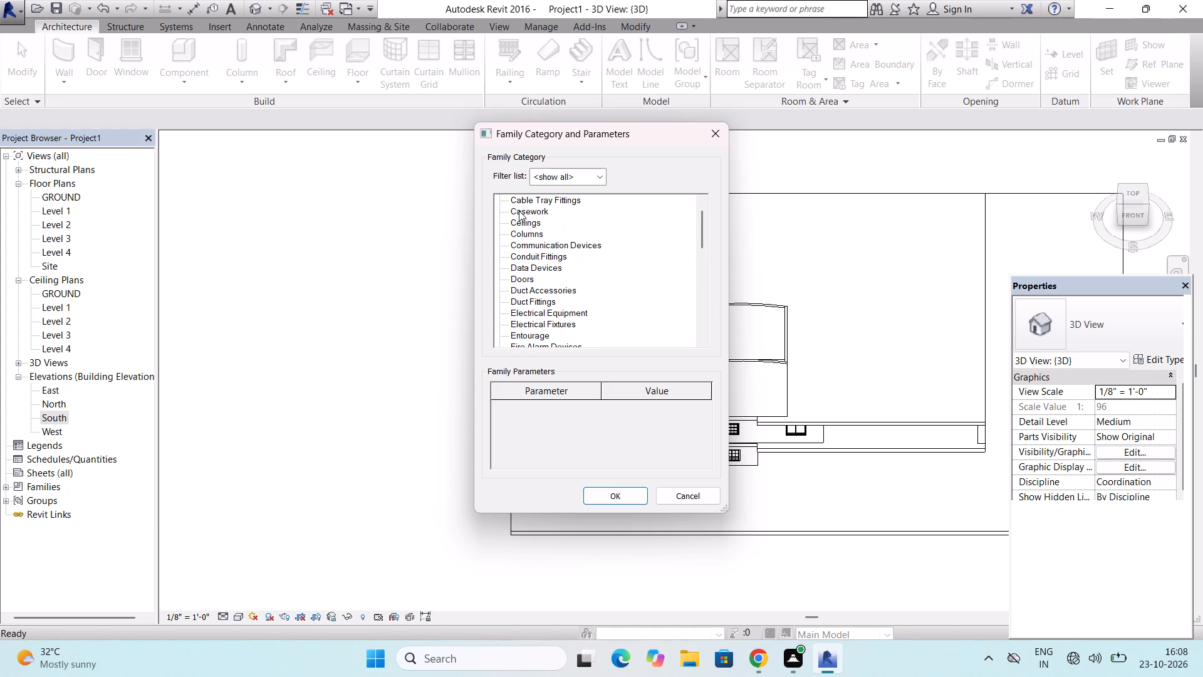
scroll(519, 211, "up", 2)
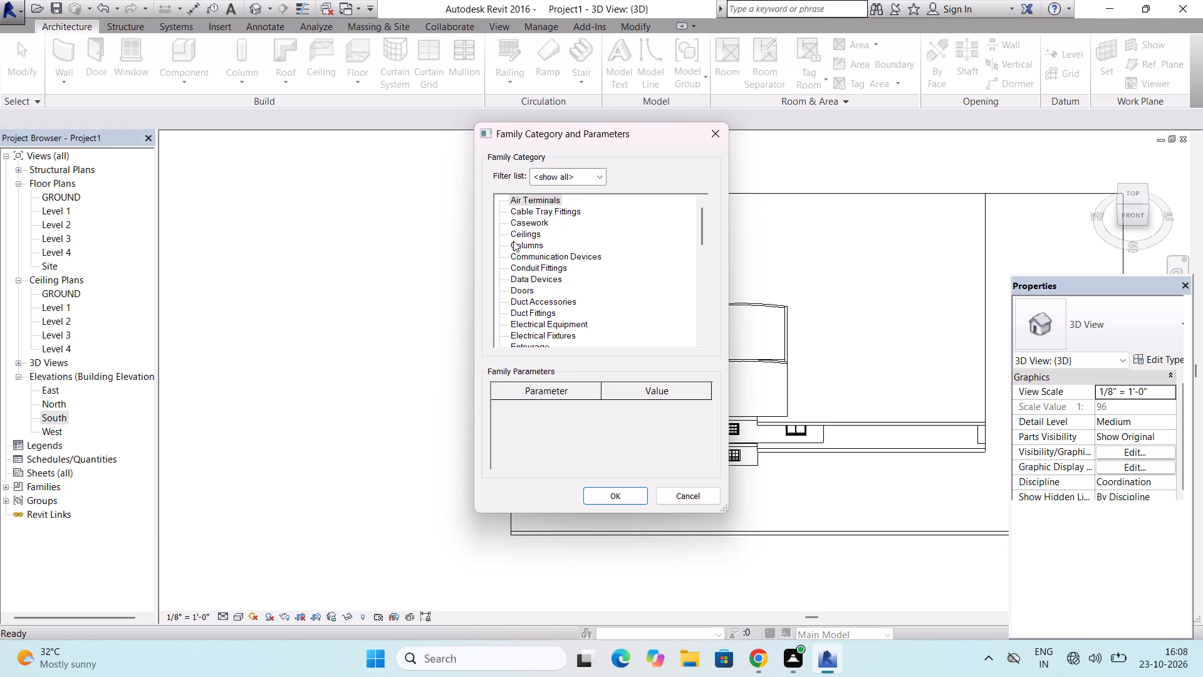
scroll(528, 211, "down", 1)
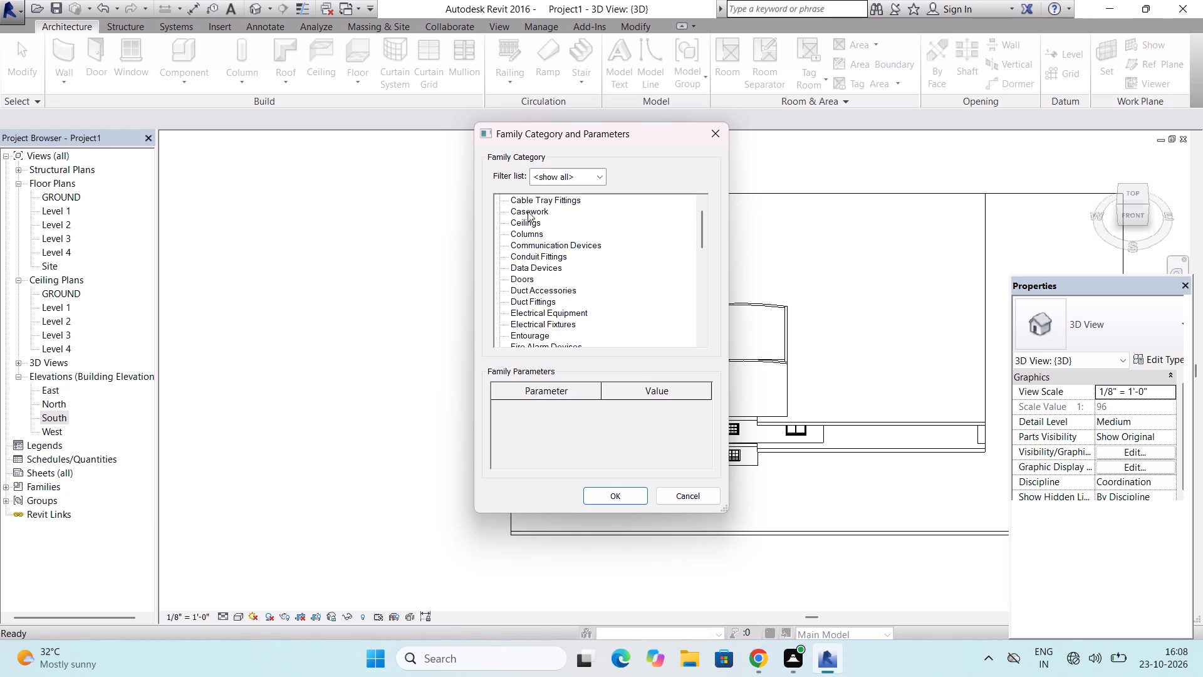
scroll(528, 211, "down", 1)
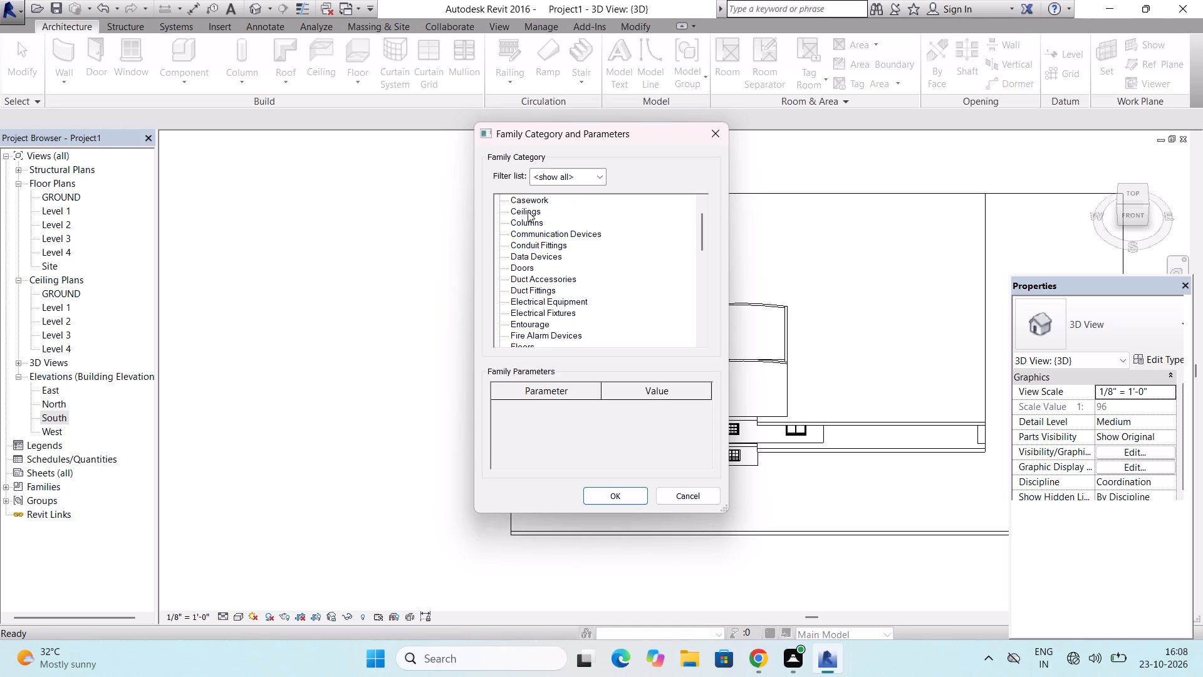
left_click(528, 211)
left_click(617, 498)
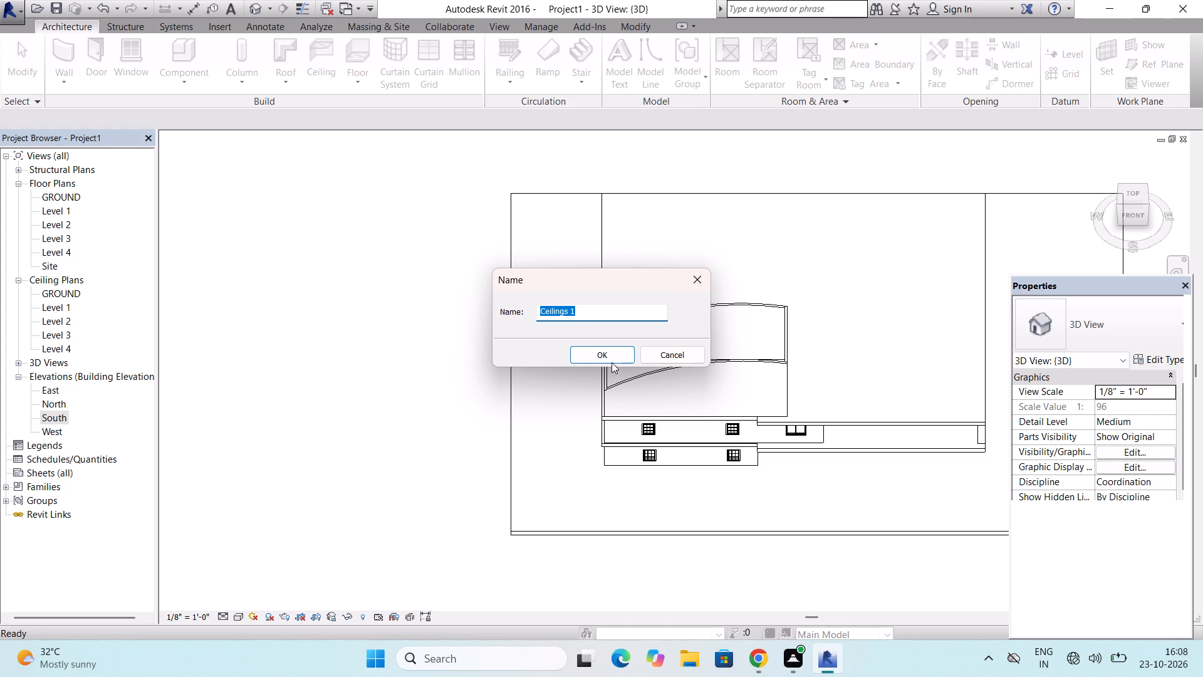
left_click(610, 352)
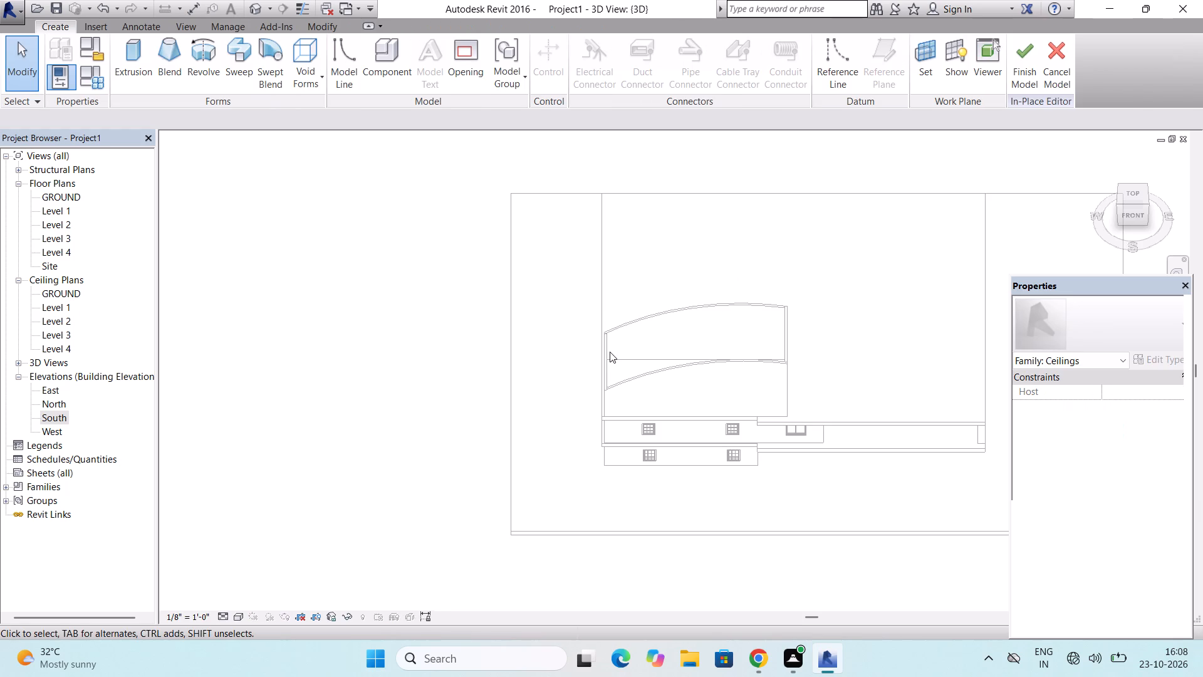
left_click(610, 352)
Set the work plane by picking the top face of the Level 2 west wall.
left_click(917, 61)
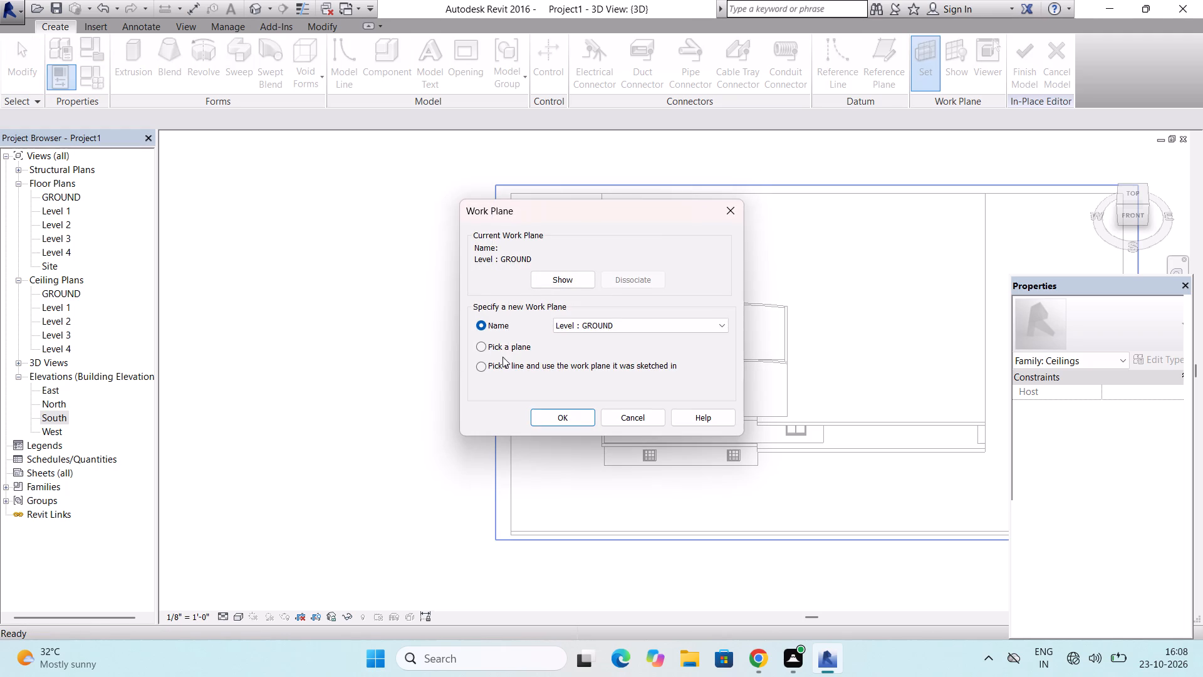
left_click(503, 347)
left_click(552, 414)
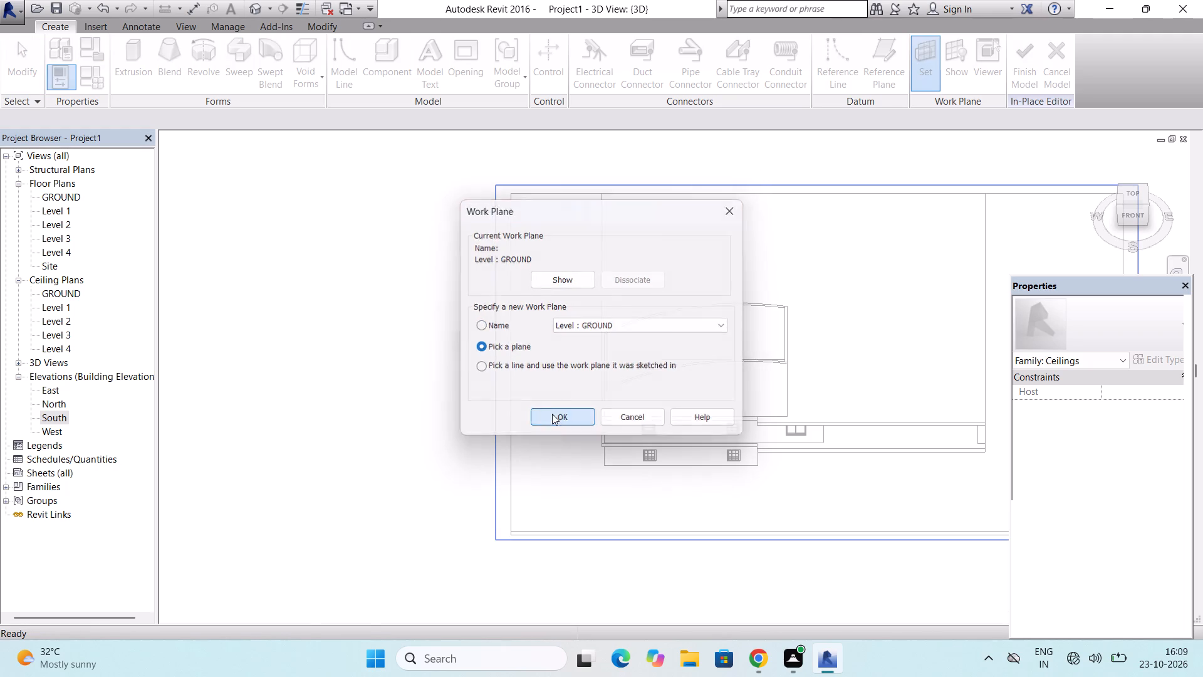
scroll(600, 325, "up", 15)
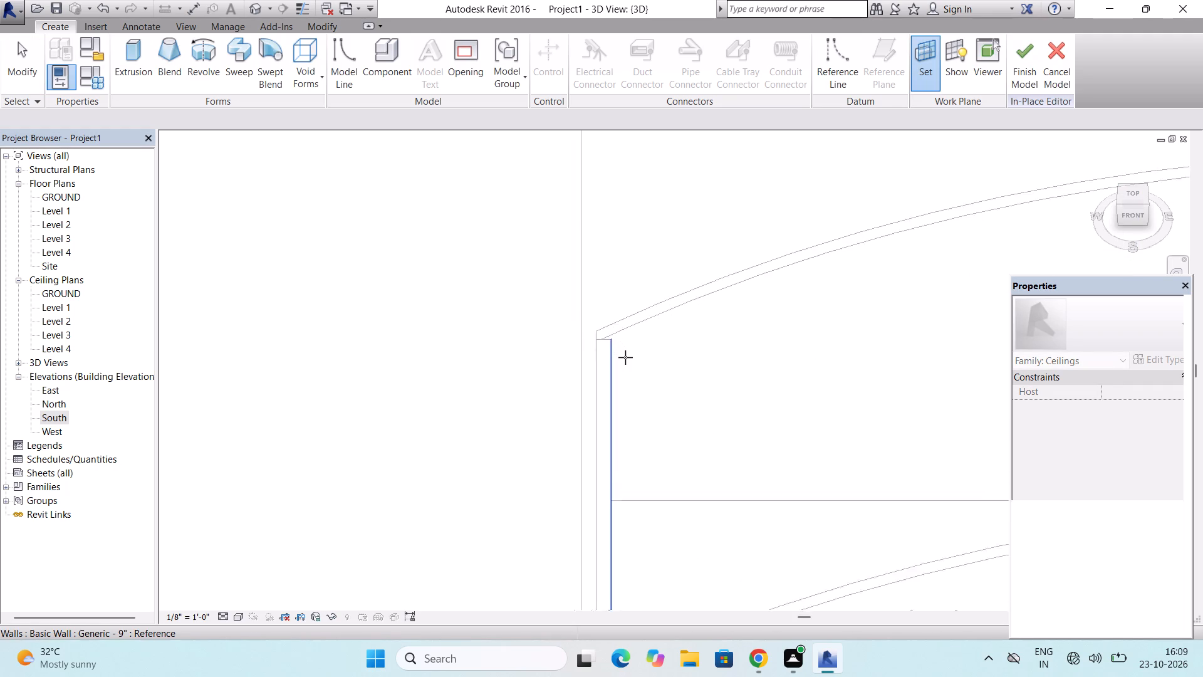
scroll(625, 357, "up", 4)
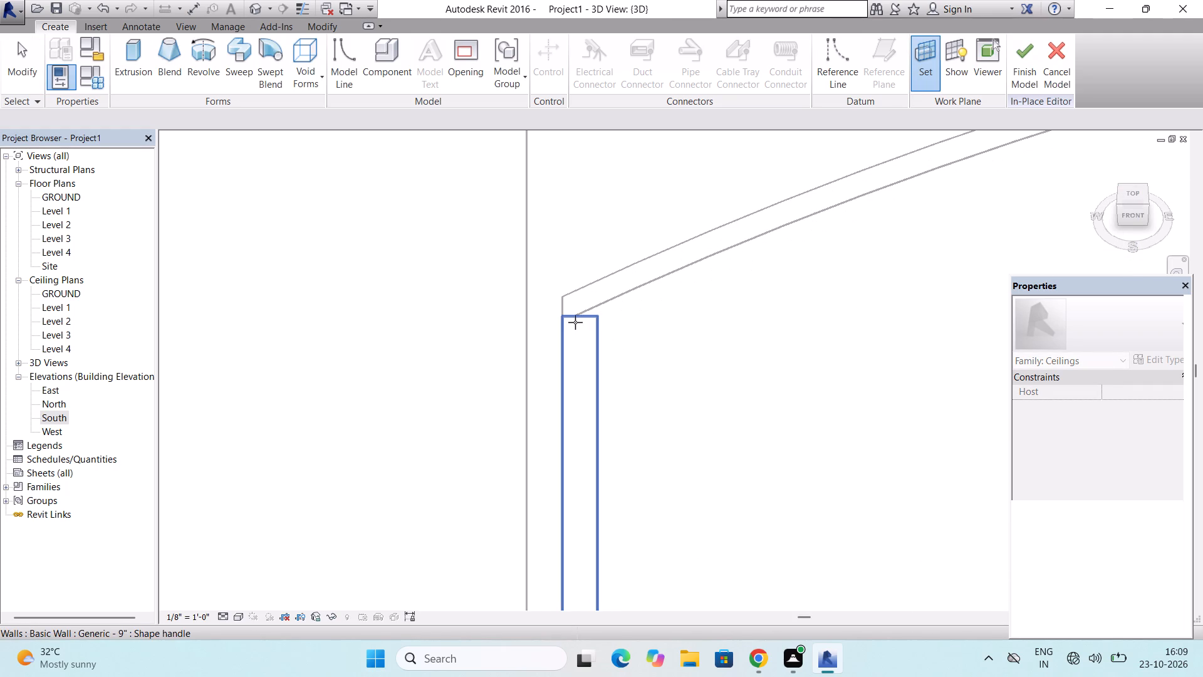
left_click(575, 322)
scroll(575, 322, "down", 14)
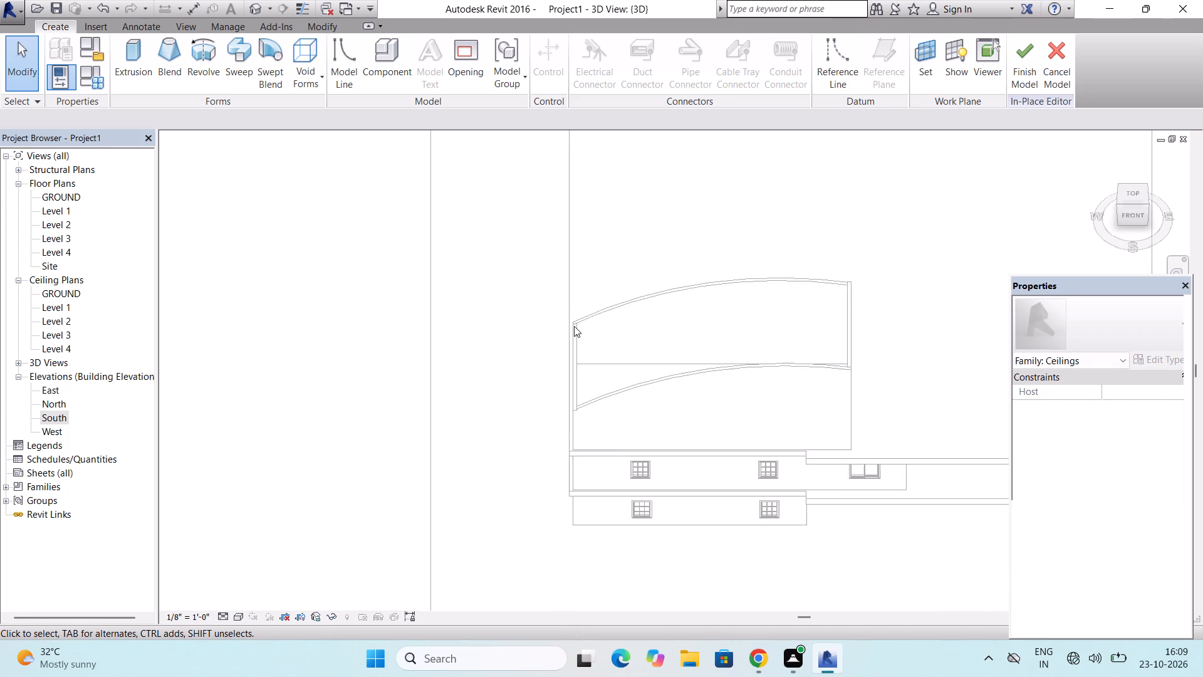
scroll(574, 326, "down", 4)
Start an extrusion and sketch its first boundary line along the west wall's outer edge, from the rear corner to the front corner.
left_click(134, 33)
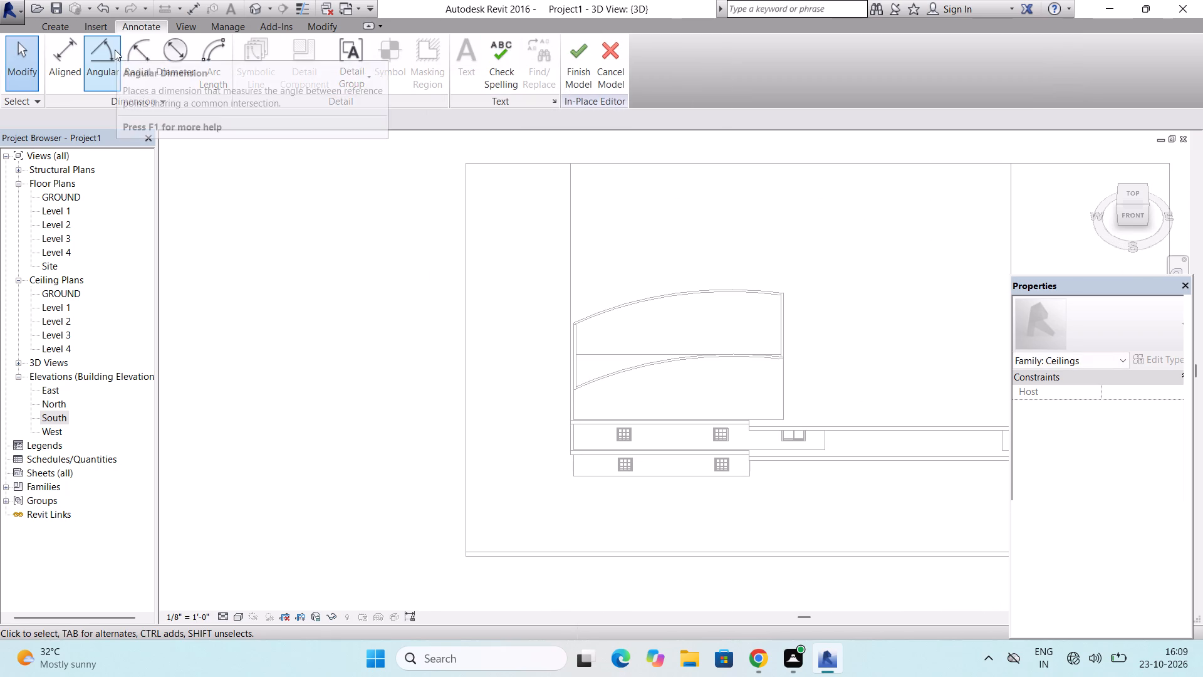
left_click(52, 30)
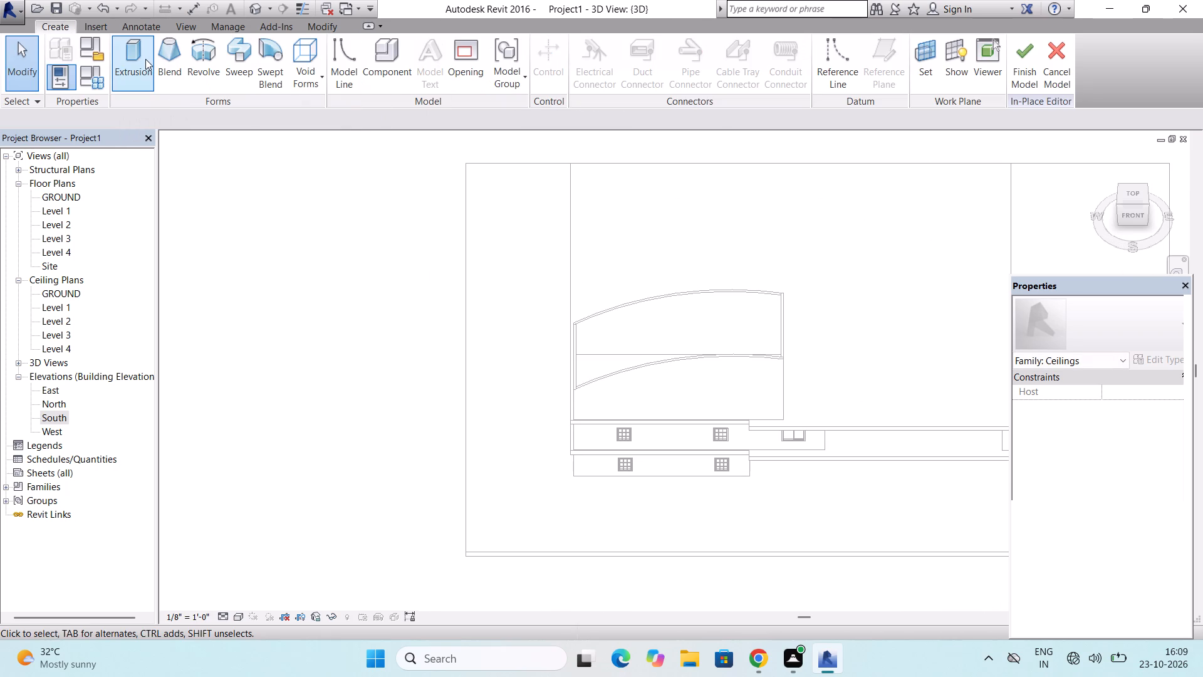
left_click(145, 59)
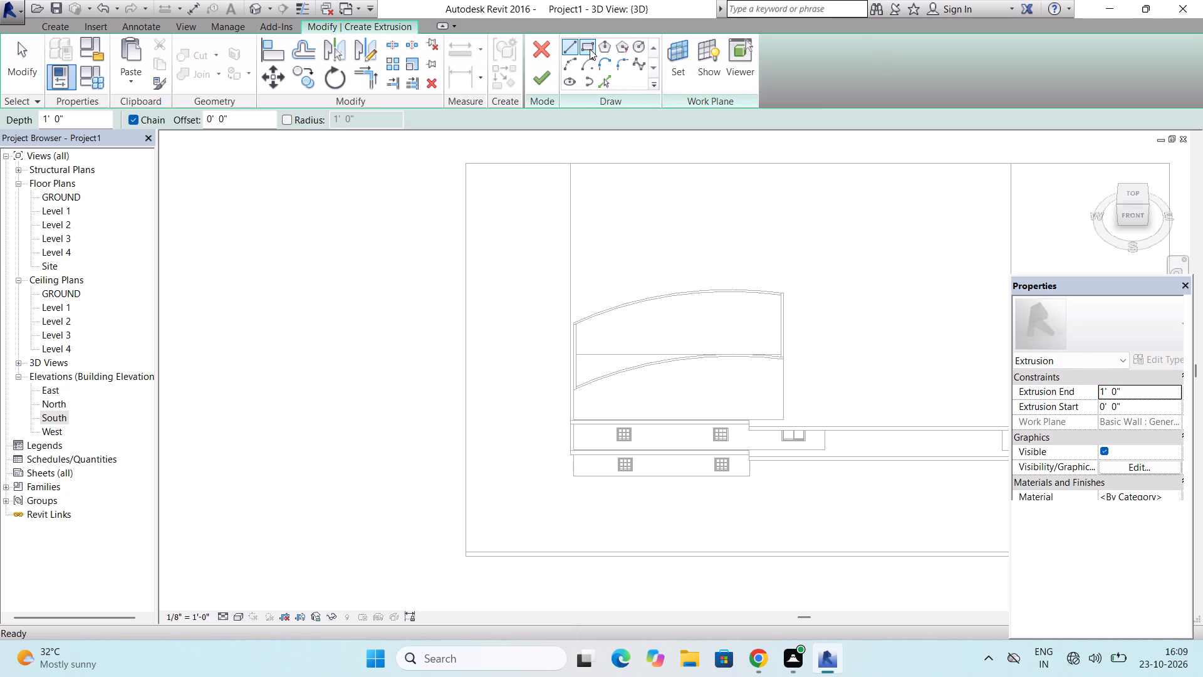
left_click(572, 49)
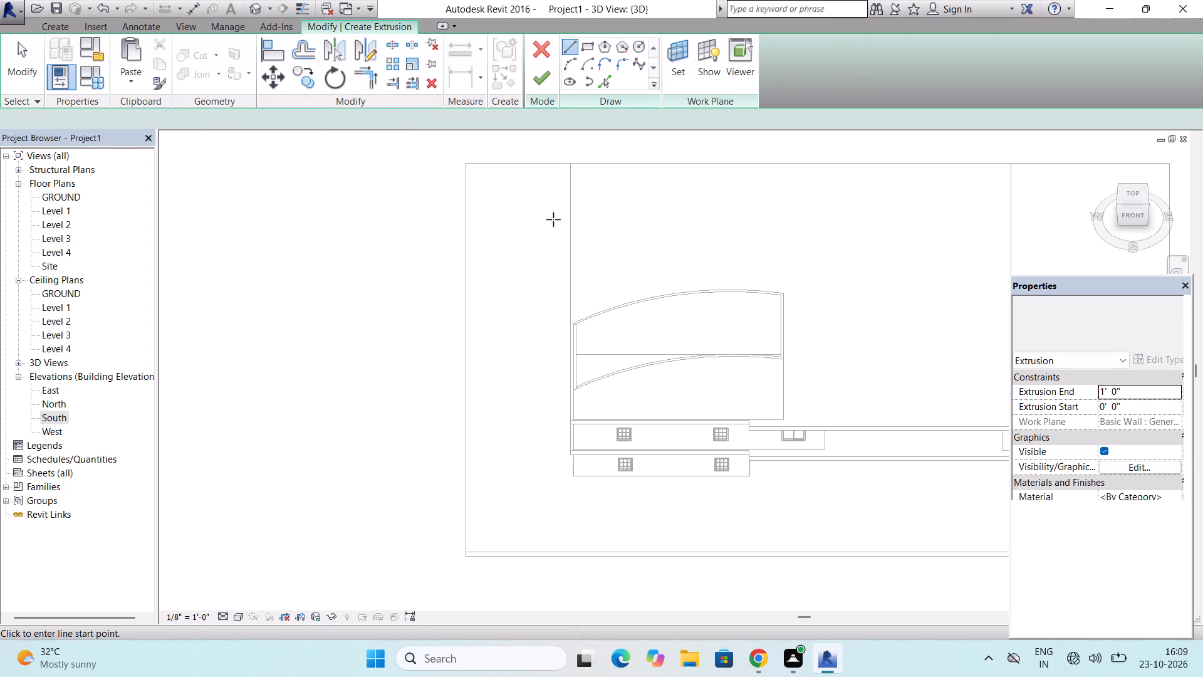
scroll(546, 333, "up", 13)
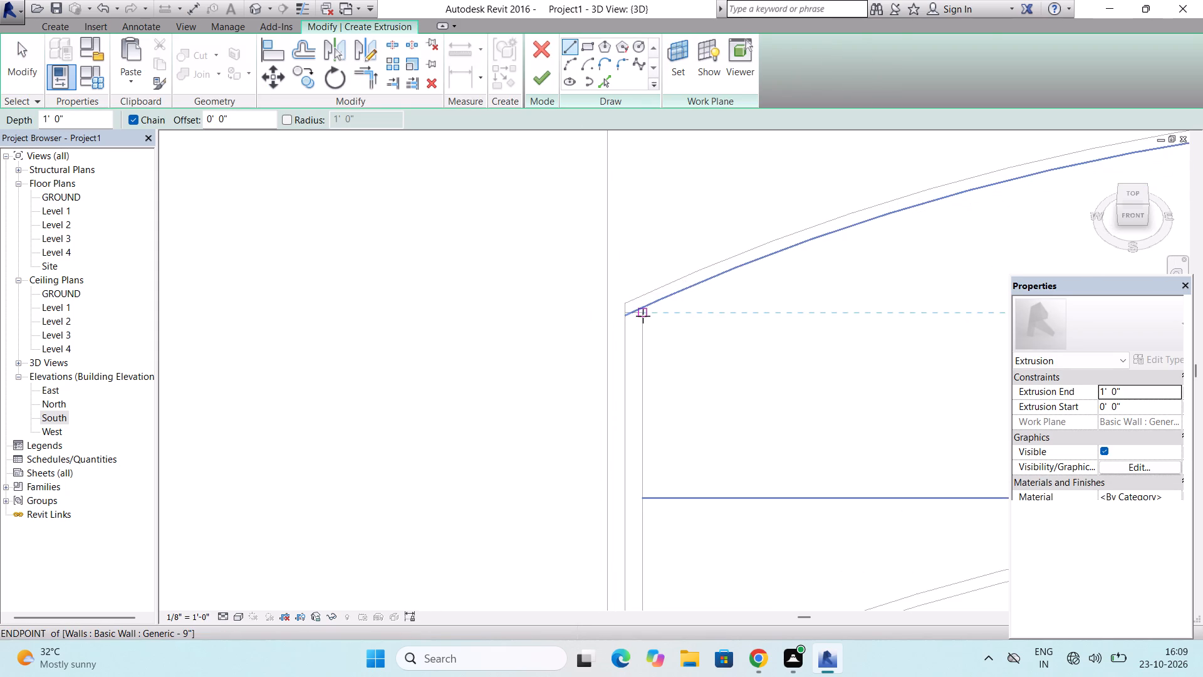
scroll(640, 316, "up", 8)
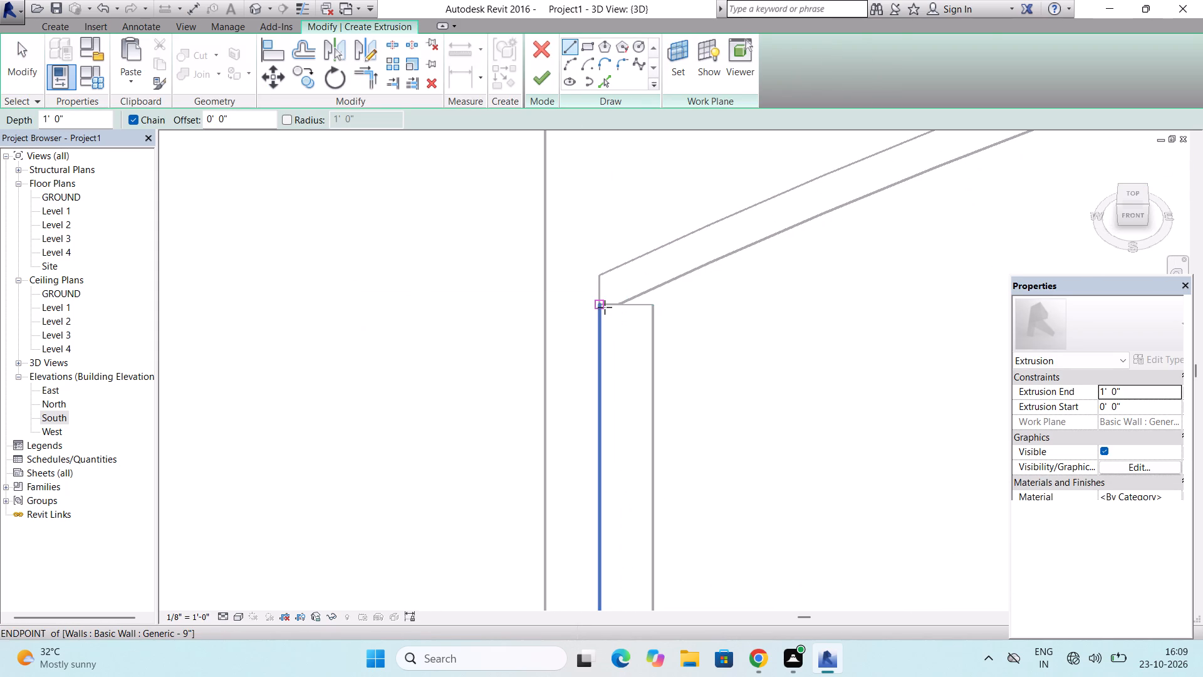
left_click(605, 307)
scroll(605, 307, "down", 12)
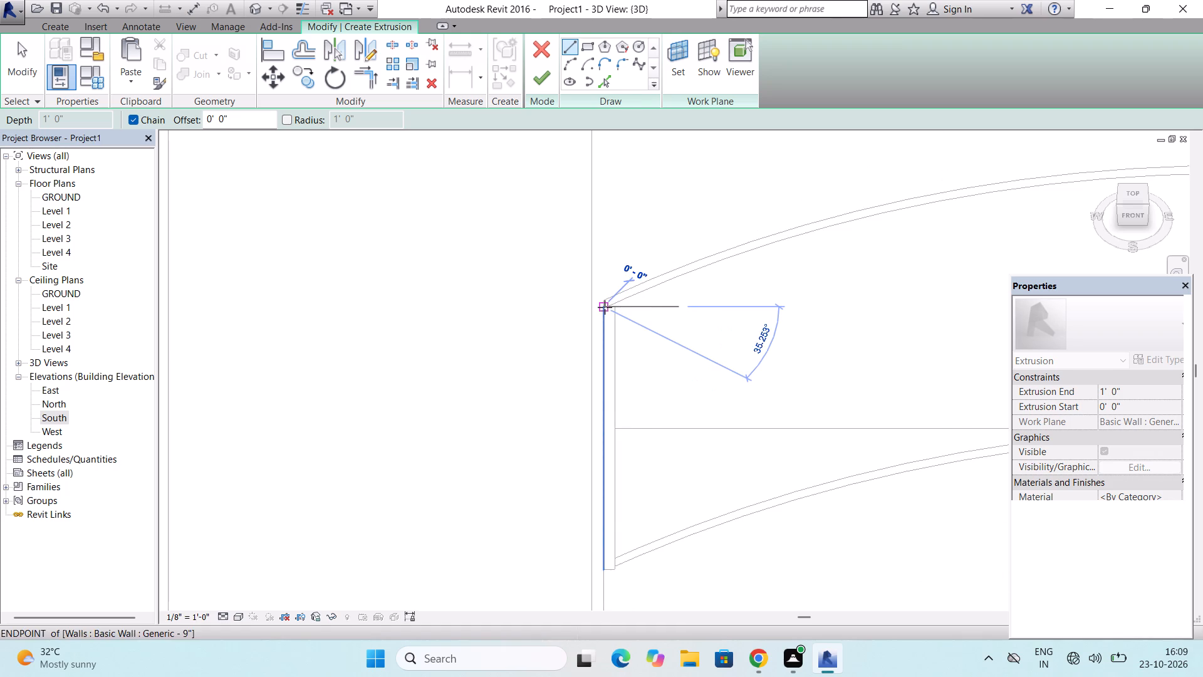
scroll(596, 542, "up", 10)
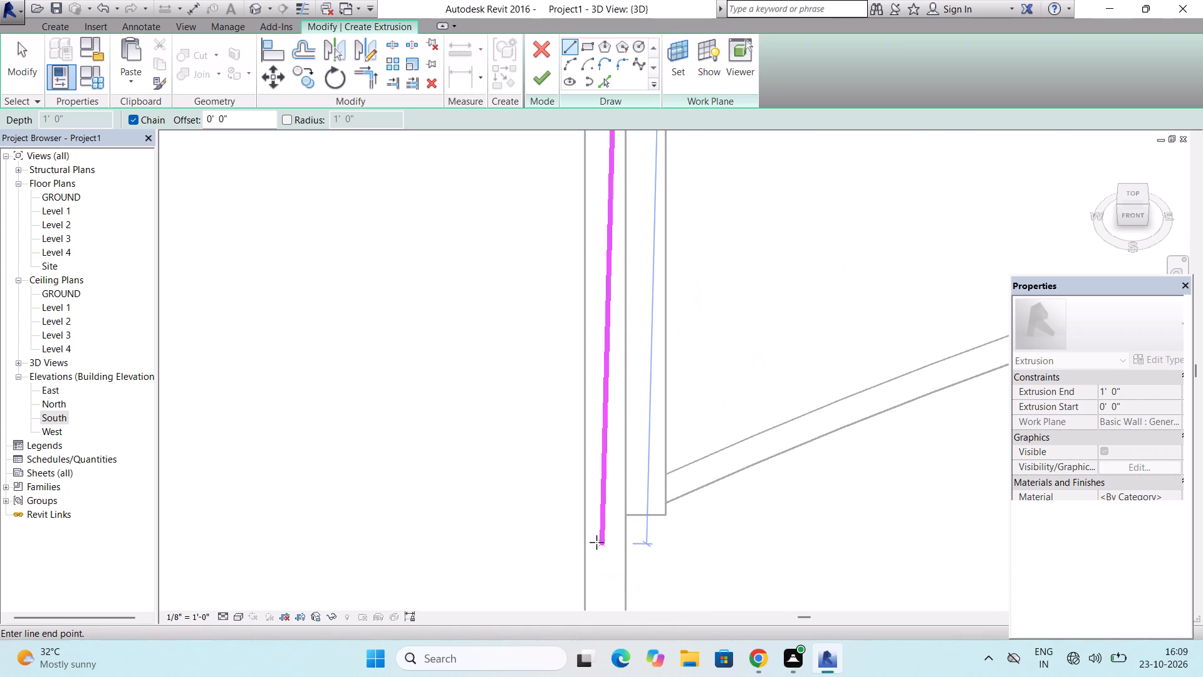
left_click(625, 517)
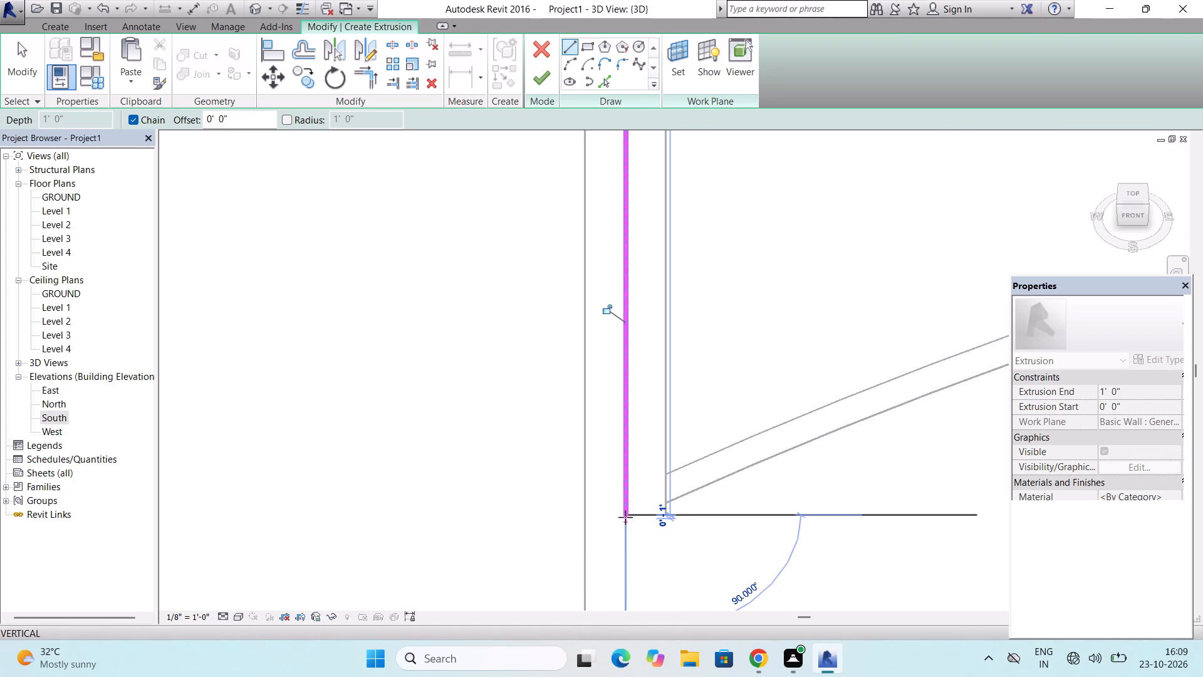
Sketch a start-end-radius arc along the front wall's curved top, from the west line to the east wall's outer corner.
scroll(625, 517, "down", 17)
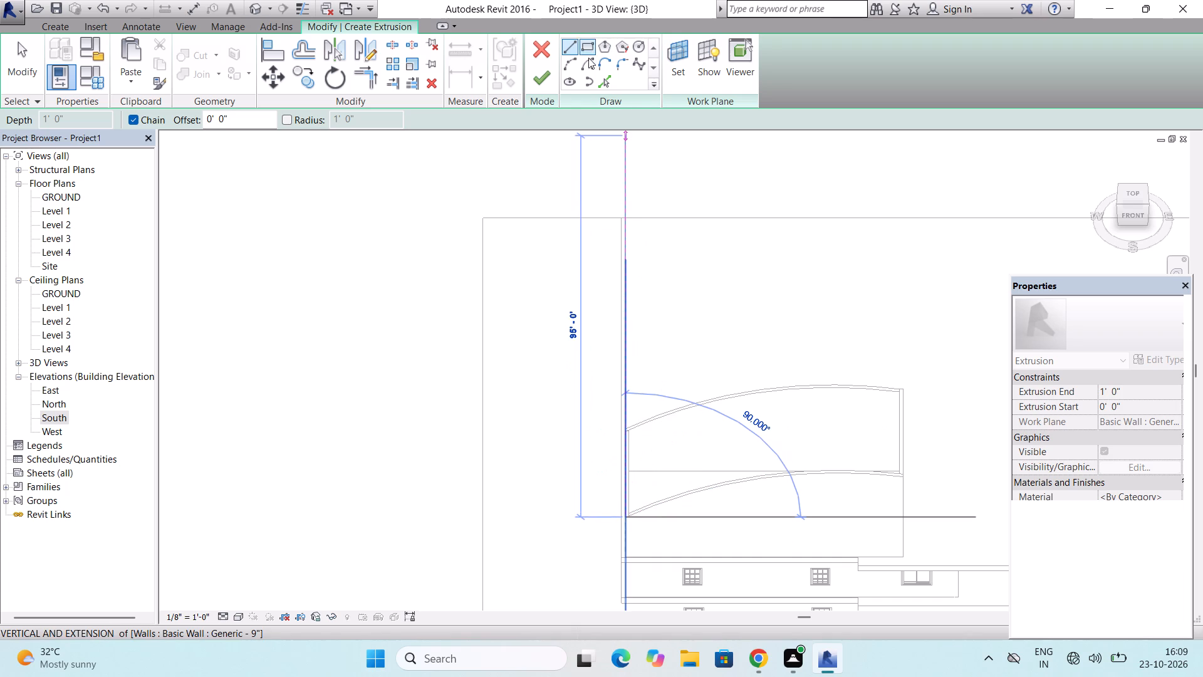
left_click(569, 61)
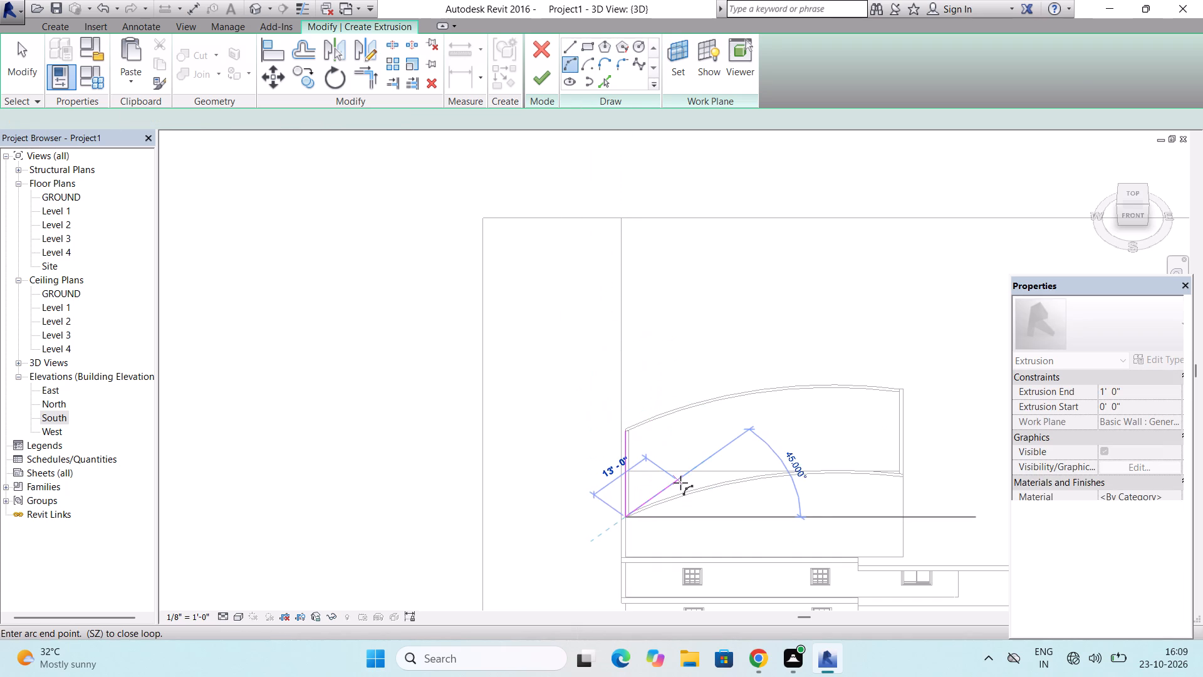
scroll(680, 483, "up", 2)
scroll(657, 454, "down", 4)
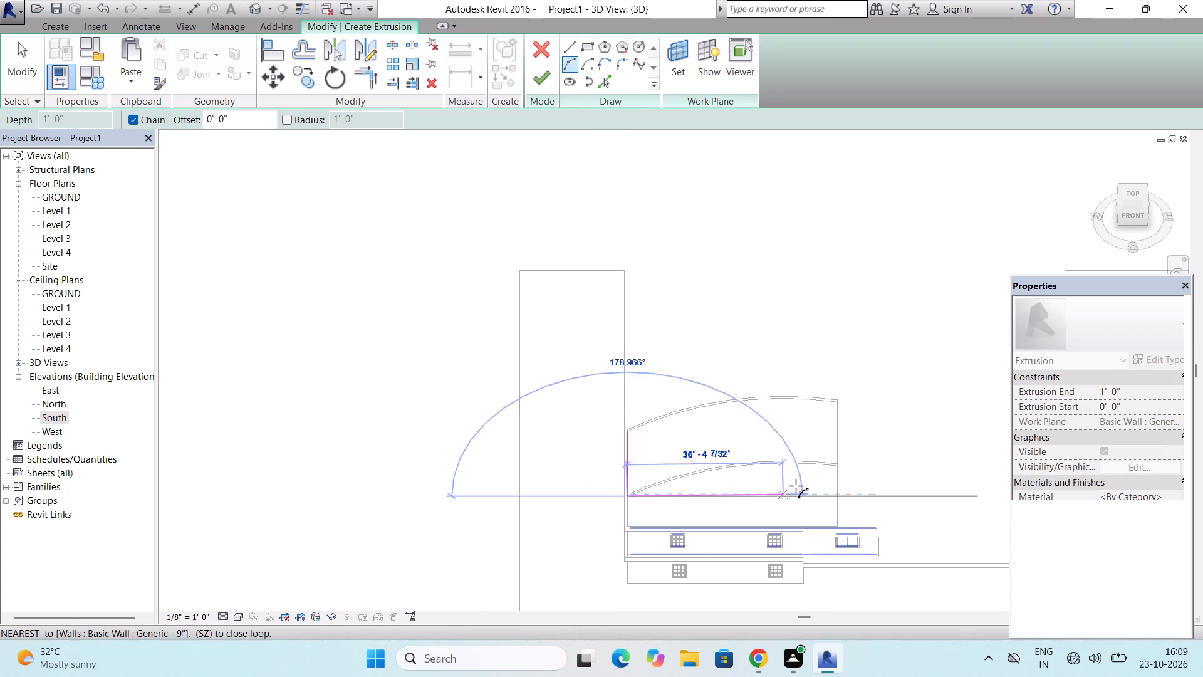
scroll(824, 473, "up", 10)
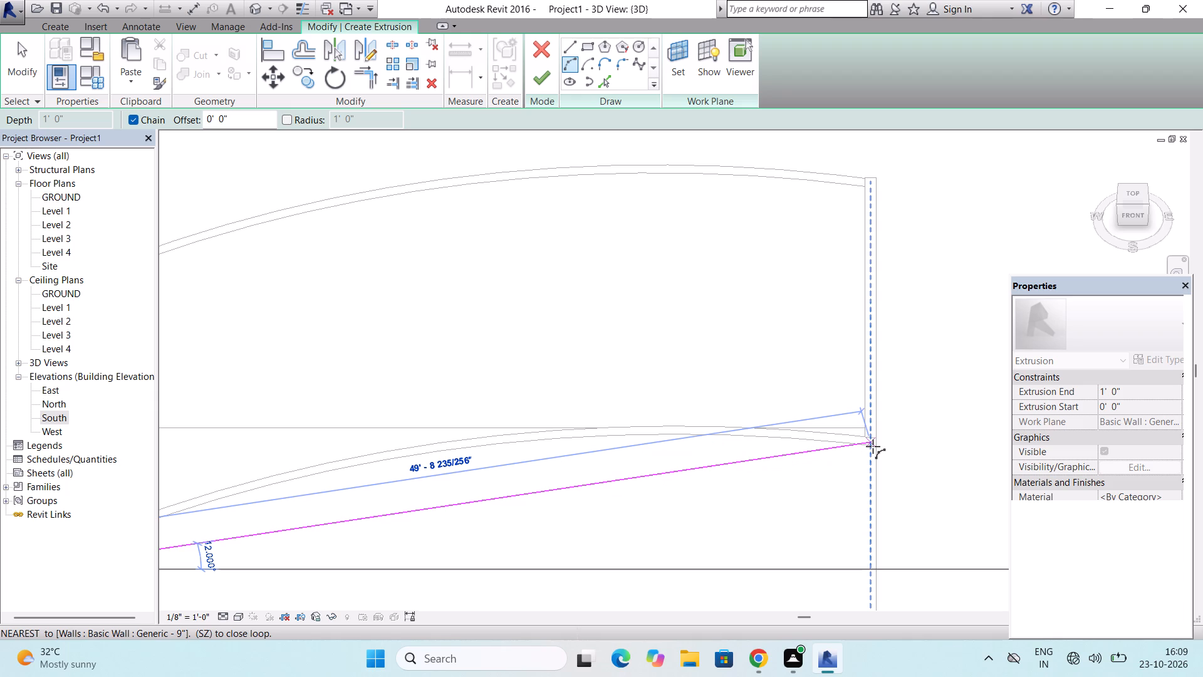
scroll(871, 451, "up", 8)
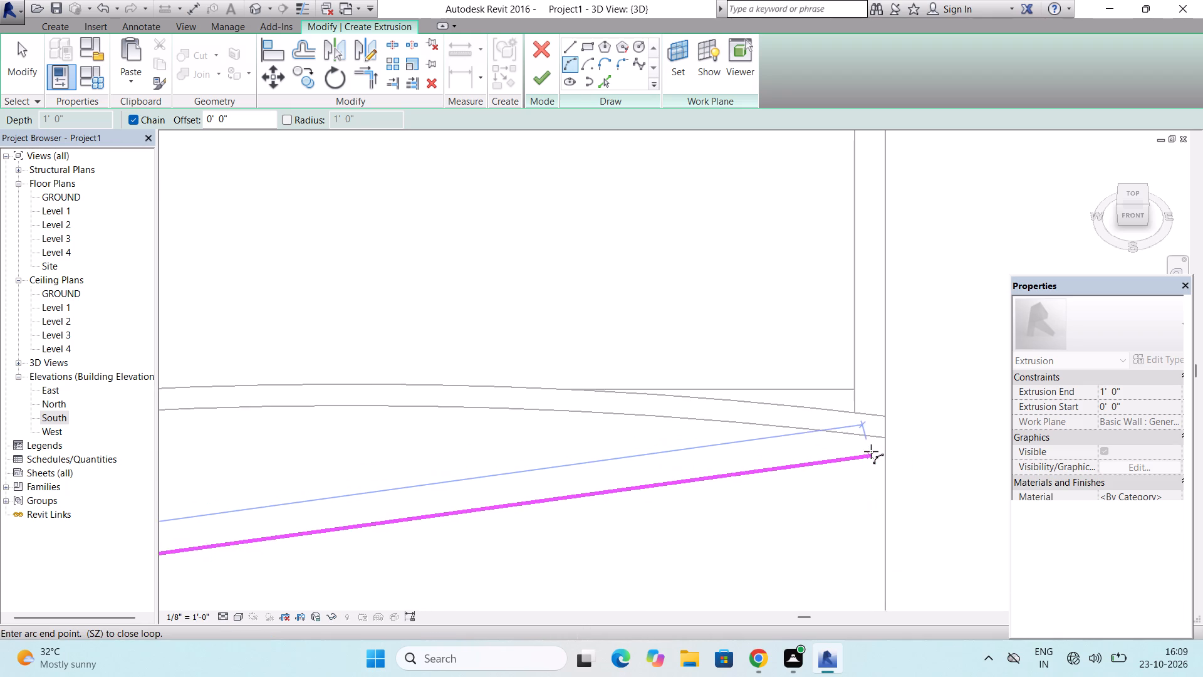
scroll(871, 451, "up", 1)
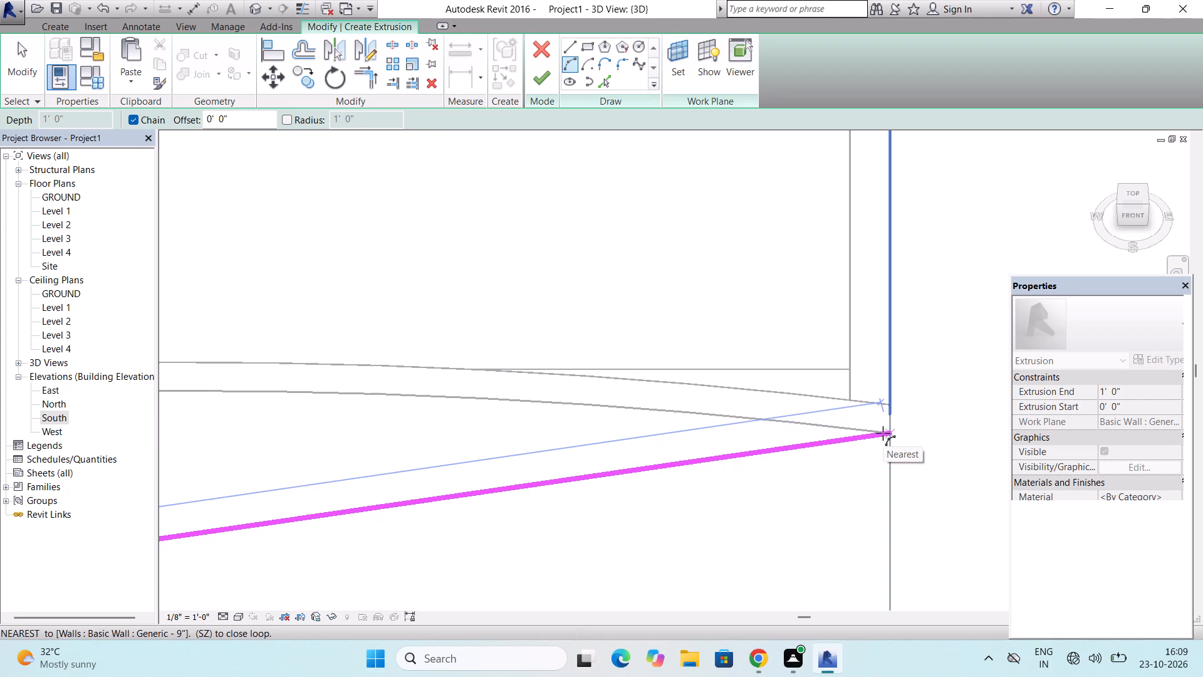
left_click(883, 433)
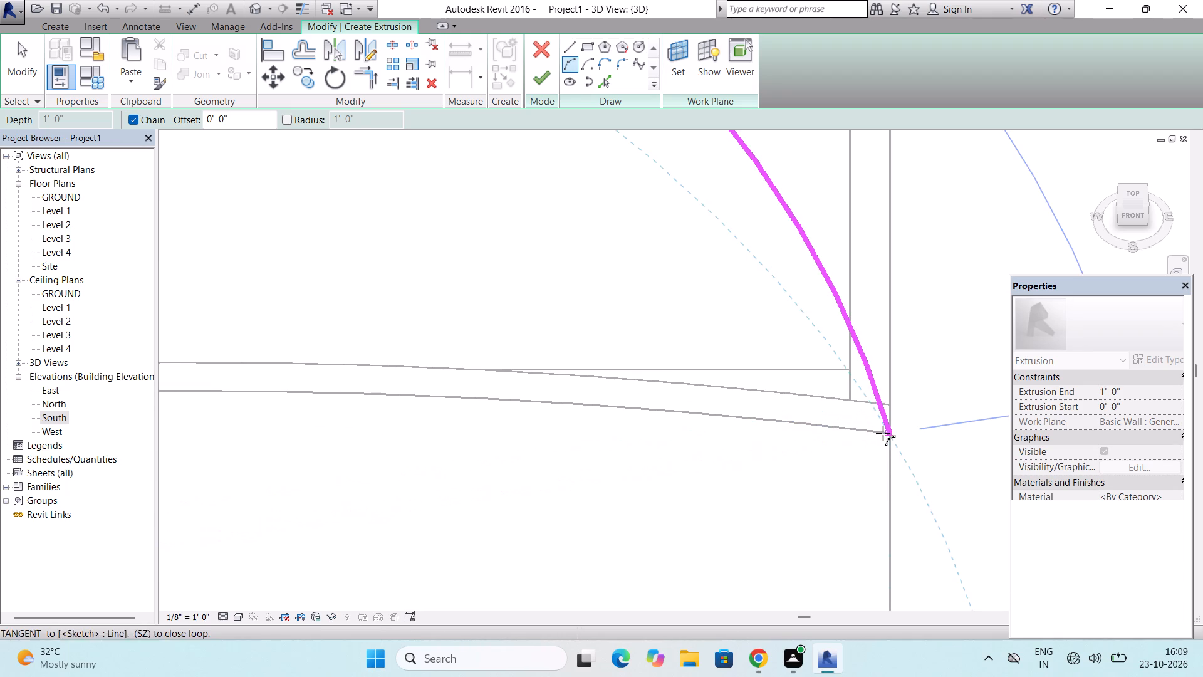
scroll(883, 433, "down", 10)
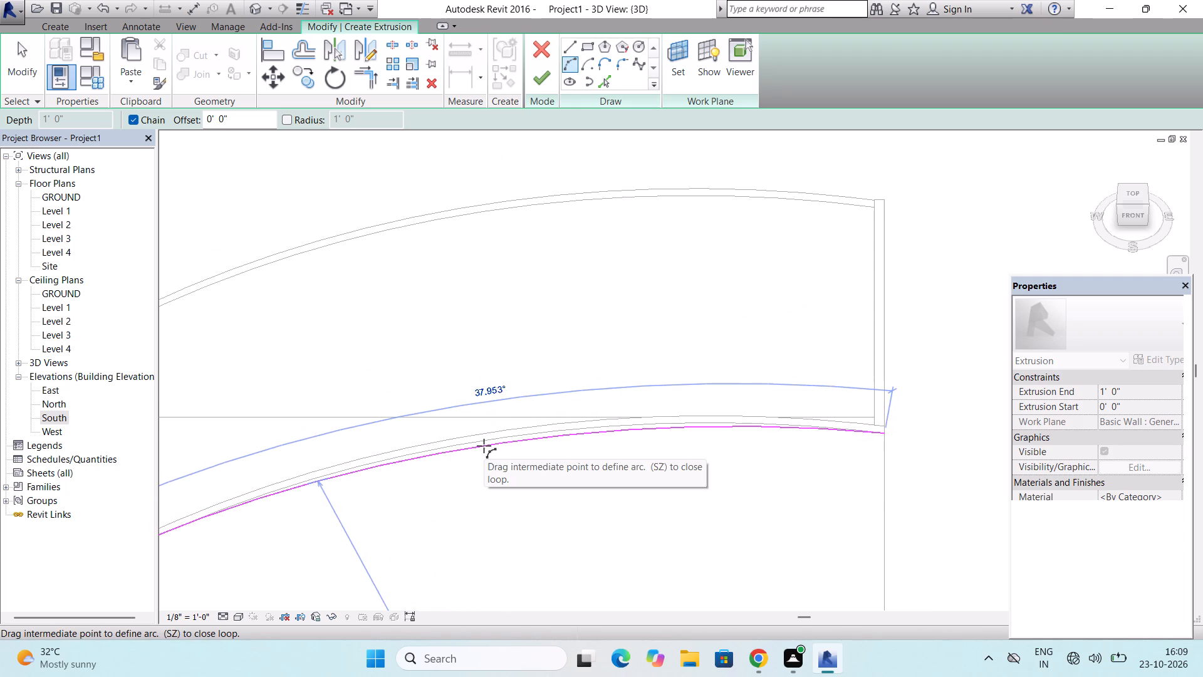
scroll(484, 446, "up", 11)
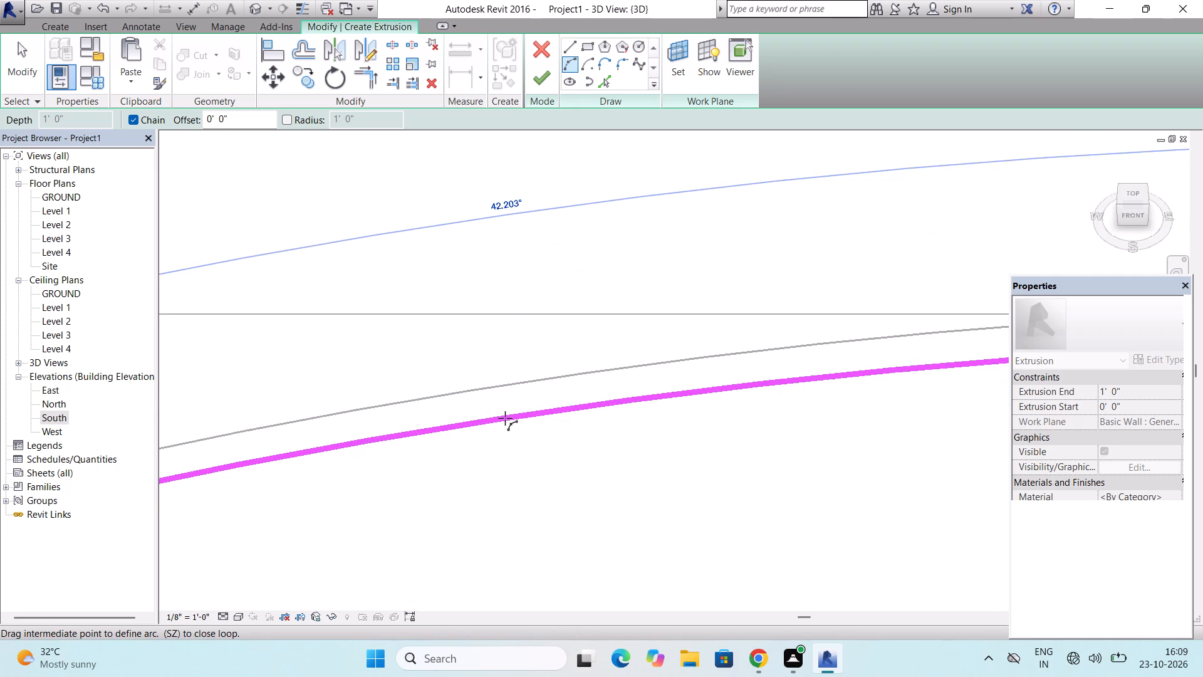
left_click(505, 418)
Sketch a straight boundary line about 21' 10" long along the east wall's outer edge, from the front arc to the rear corner.
scroll(505, 418, "down", 4)
scroll(586, 379, "down", 7)
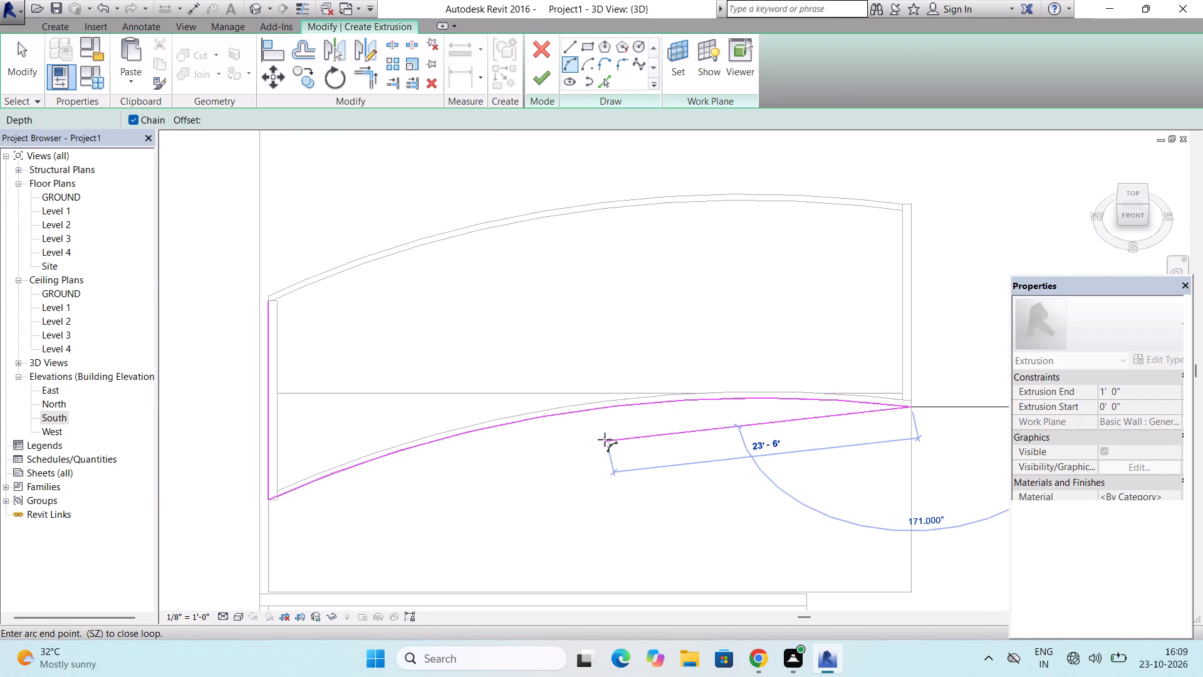
scroll(605, 439, "down", 4)
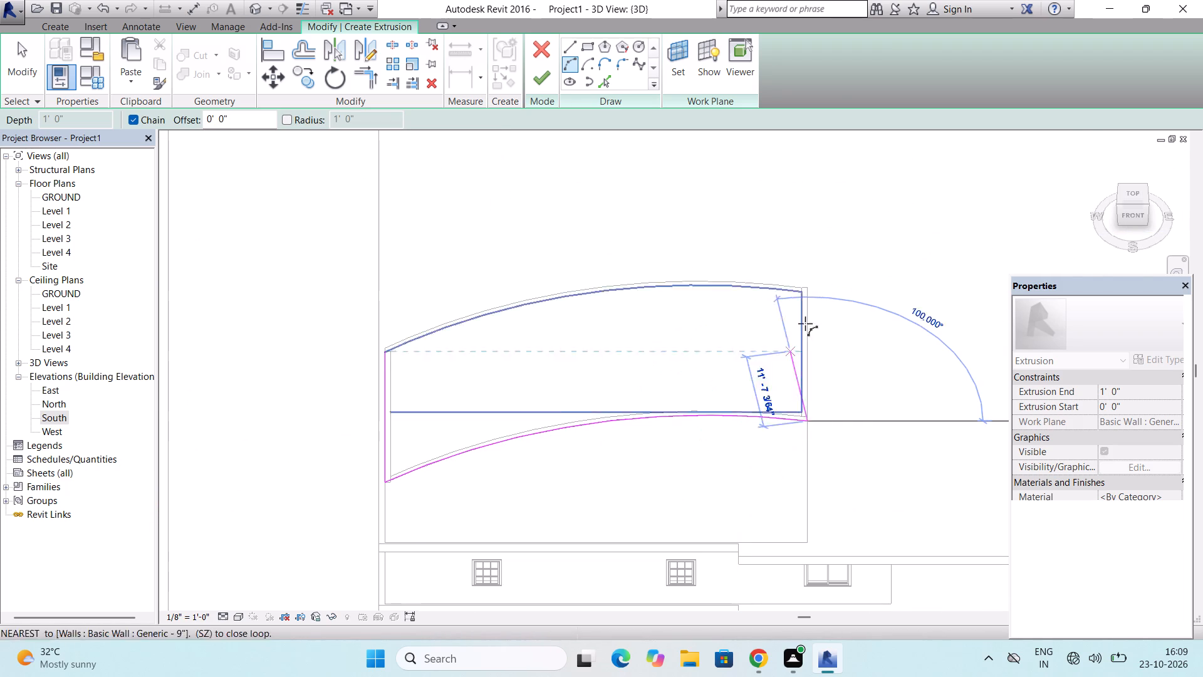
left_click(571, 41)
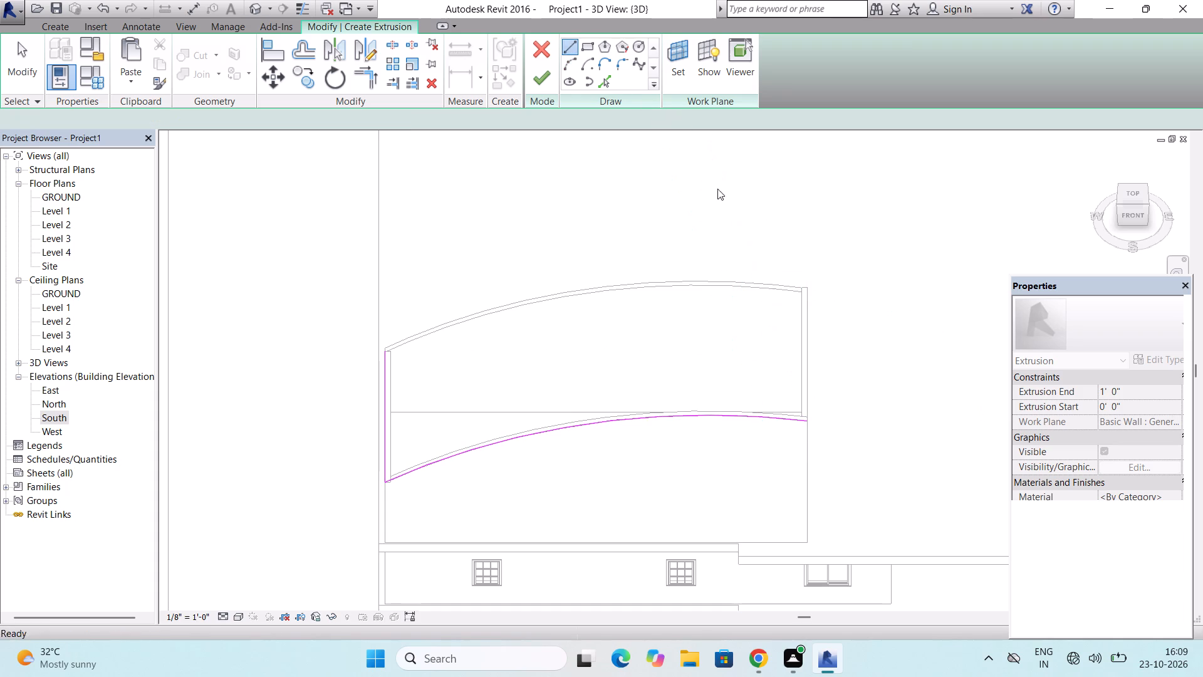
scroll(825, 342, "up", 5)
scroll(806, 259, "up", 1)
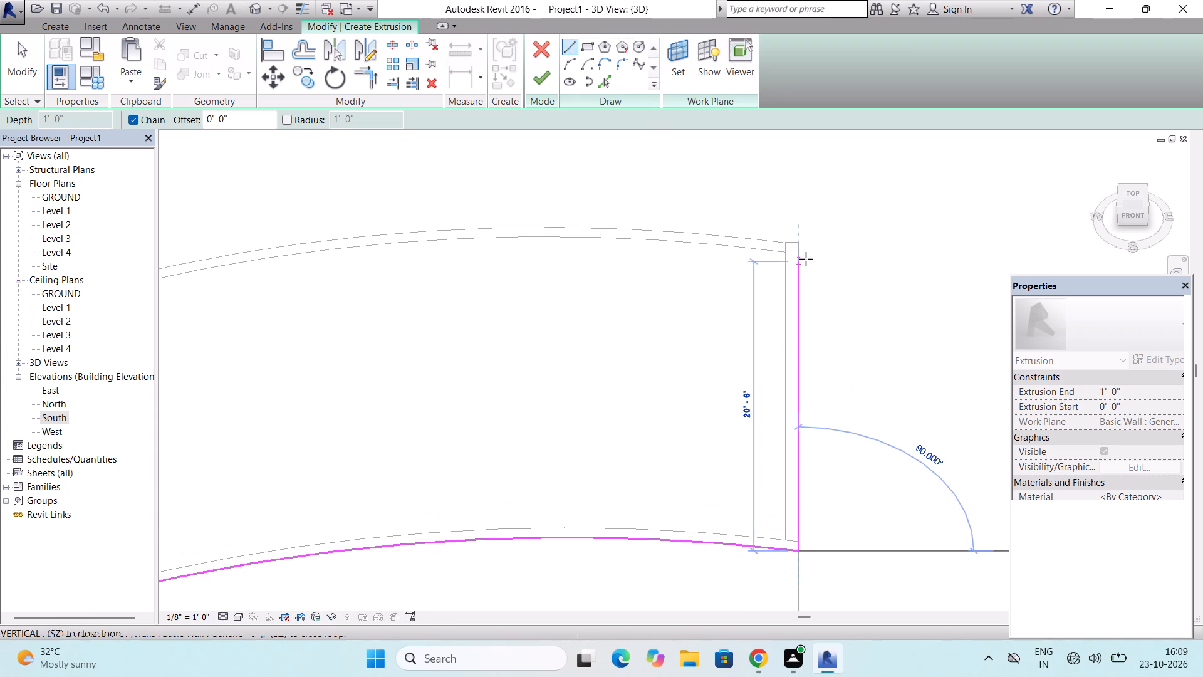
scroll(802, 241, "up", 8)
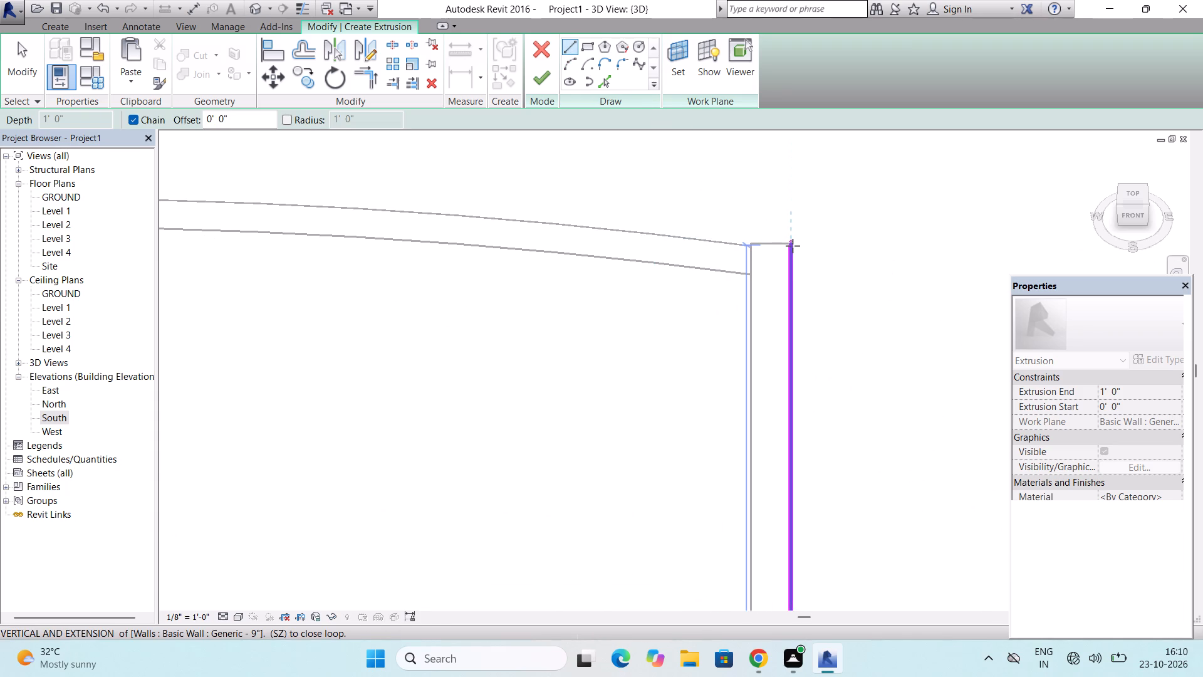
left_click(793, 246)
Close the extrusion boundary with an arc of about 64' 10" radius along the rear wall's curved top, ending at the west line.
scroll(793, 246, "down", 3)
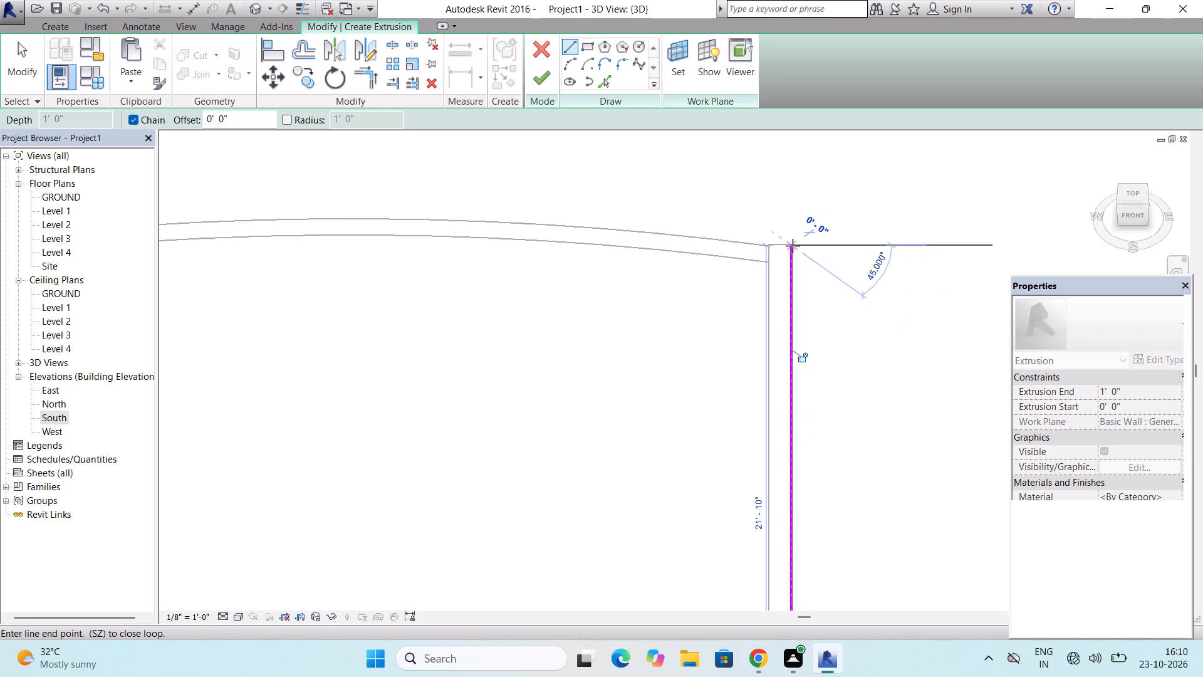
scroll(793, 246, "down", 10)
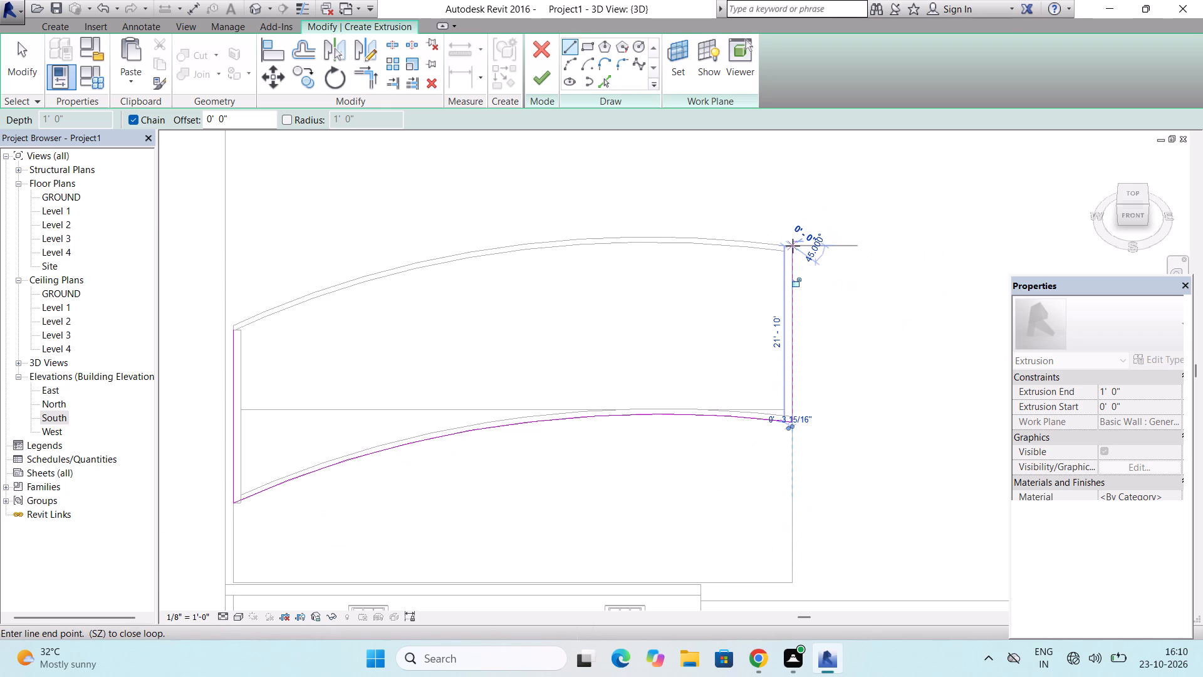
left_click(568, 67)
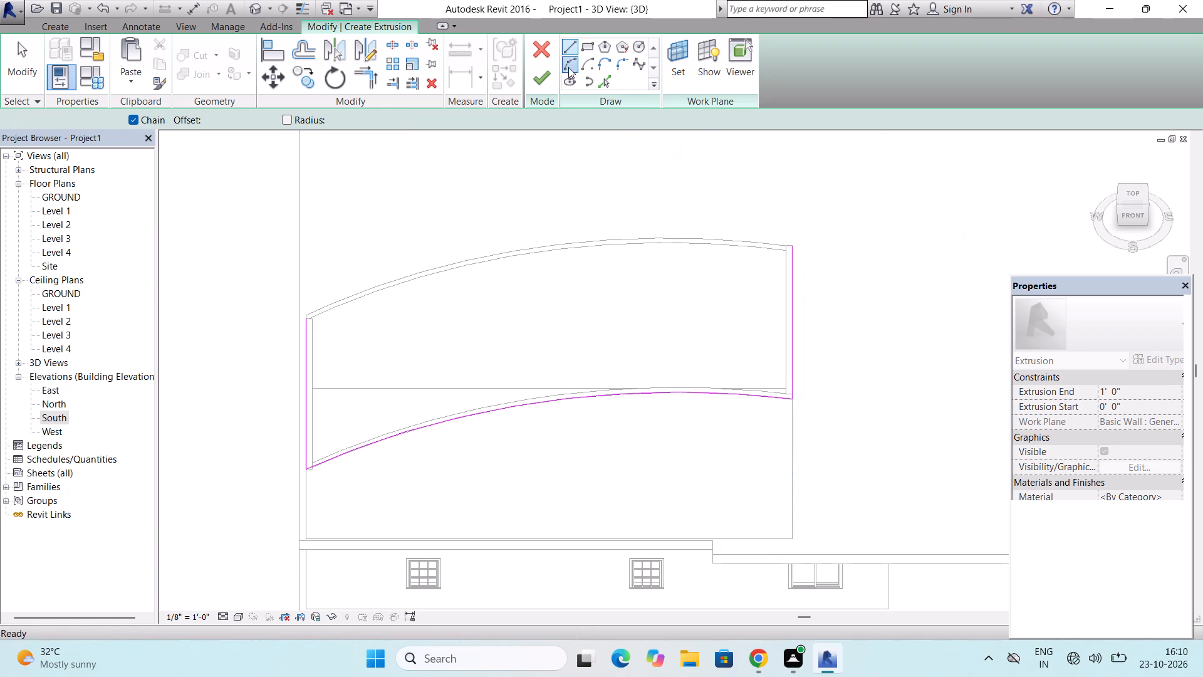
scroll(583, 205, "up", 7)
scroll(549, 239, "down", 3)
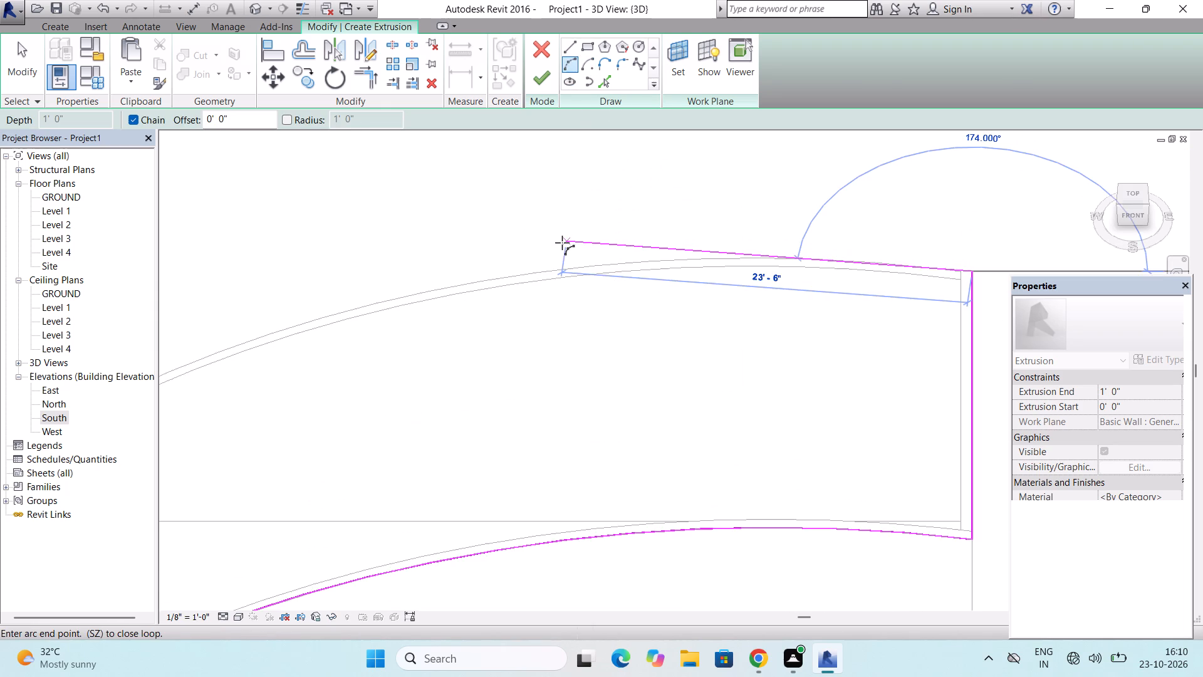
scroll(562, 243, "down", 3)
scroll(288, 337, "up", 10)
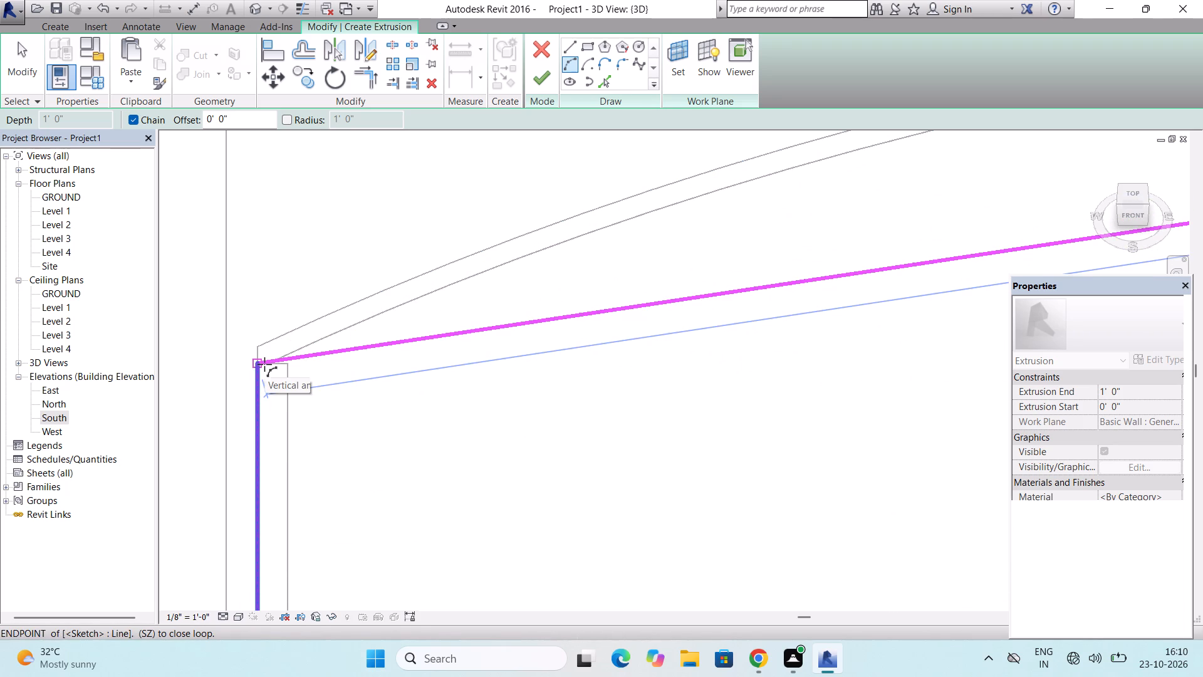
left_click(264, 364)
scroll(264, 364, "down", 11)
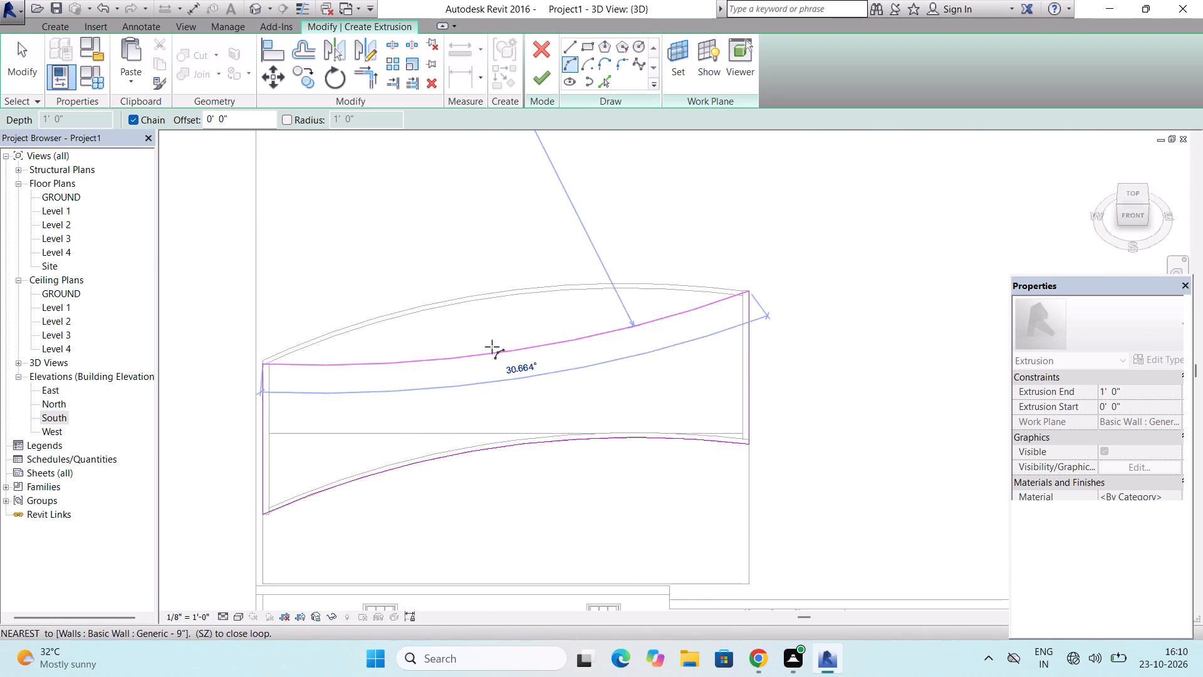
left_click(510, 295)
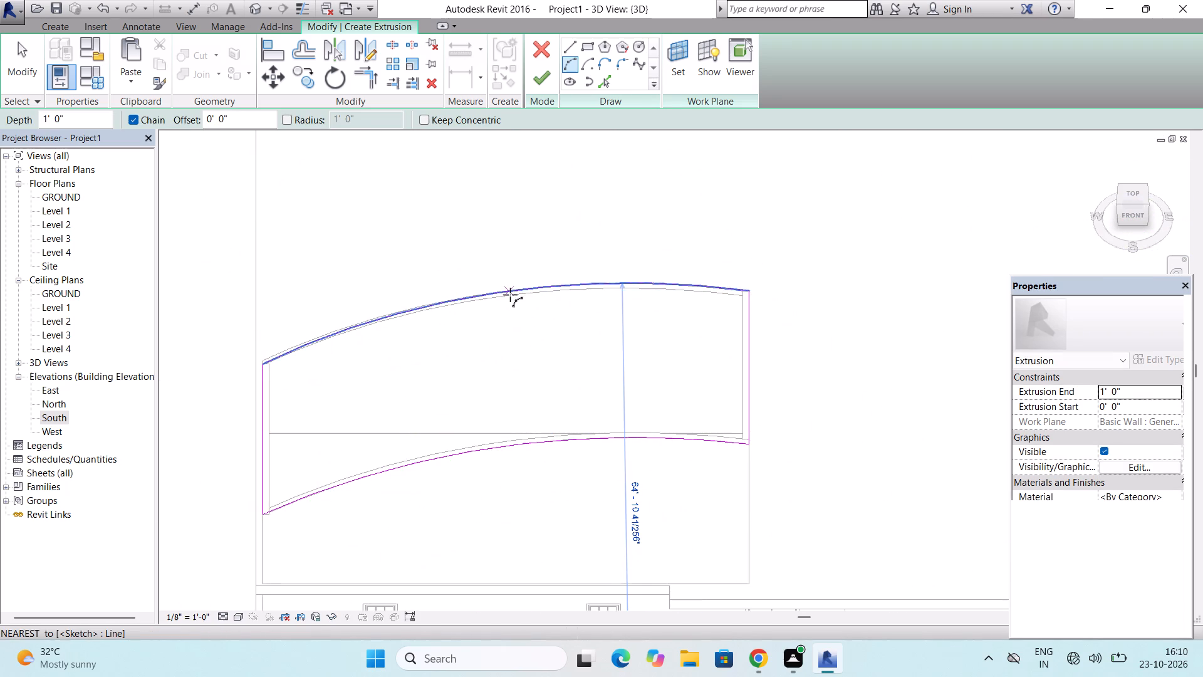
Finish the extrusion sketch with a depth of 1' 0" and complete the in-place ceiling model.
left_click(541, 81)
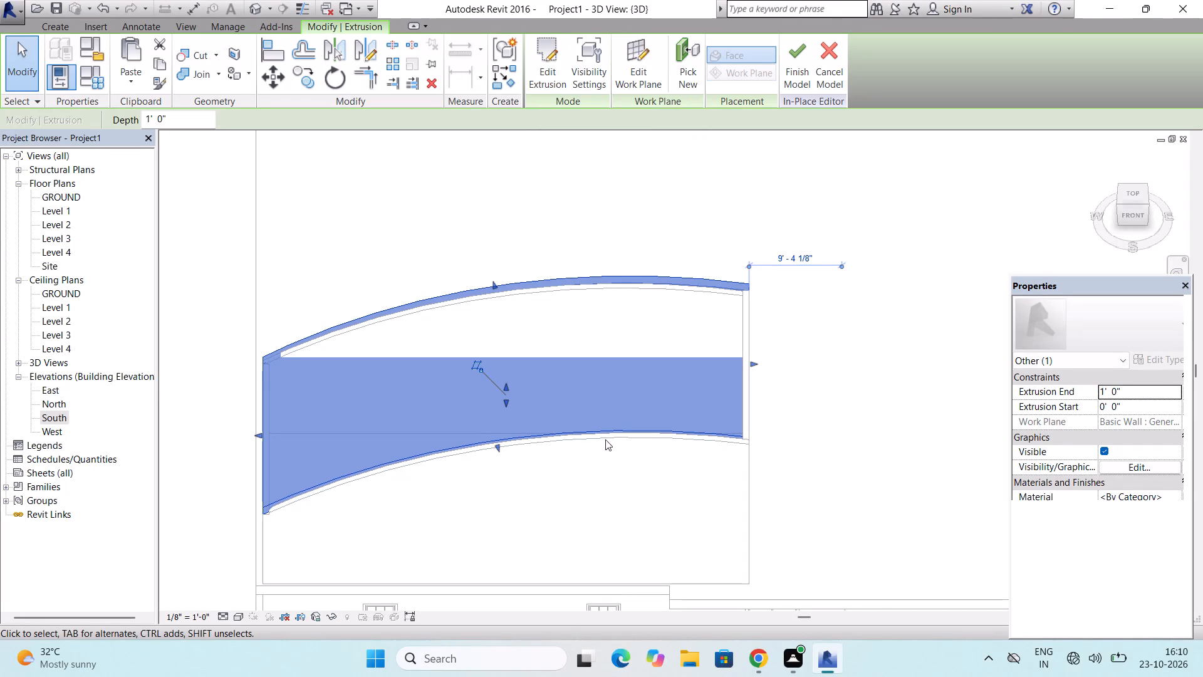
left_click(798, 81)
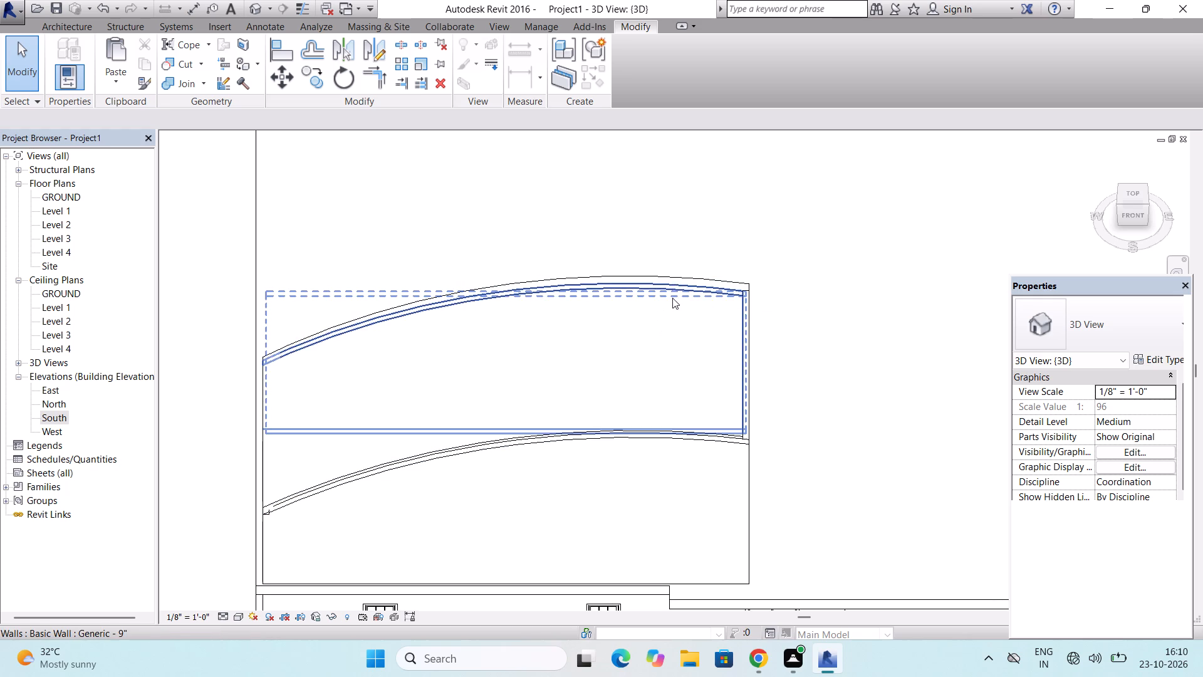
Raise the in-place ceiling's upper and lower faces with its vertical shape handles, viewing it from the back-right in 3D.
scroll(669, 330, "down", 5)
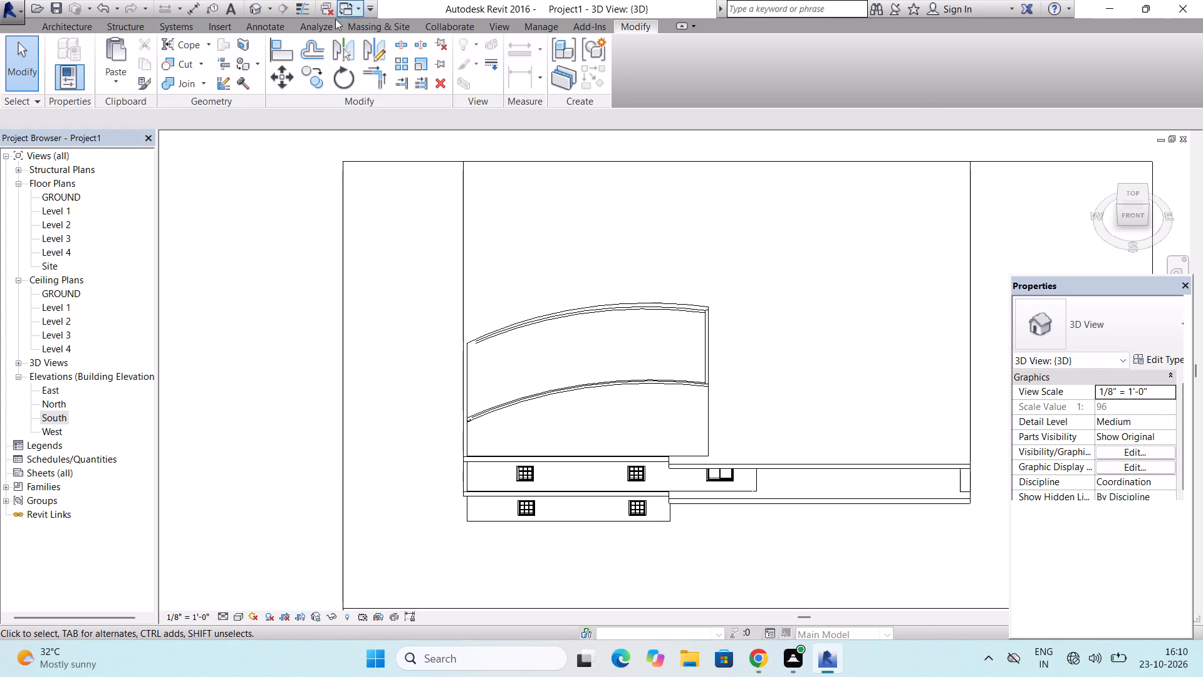
left_click(255, 14)
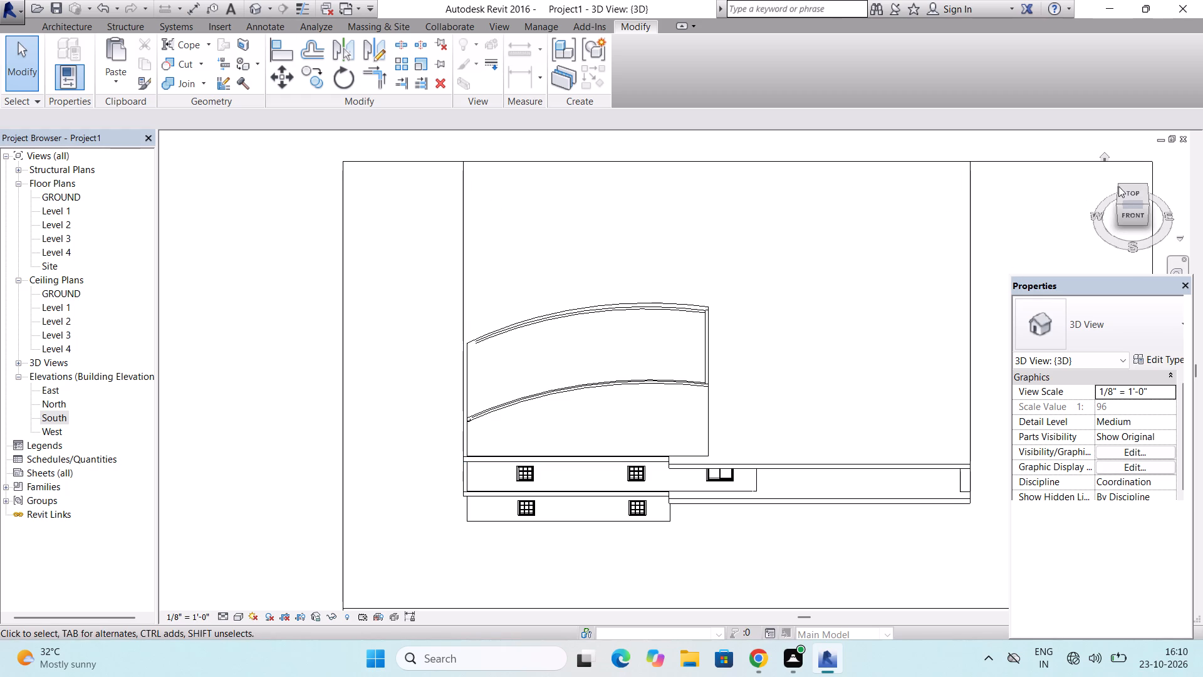
left_click_drag(1119, 204, 1118, 204)
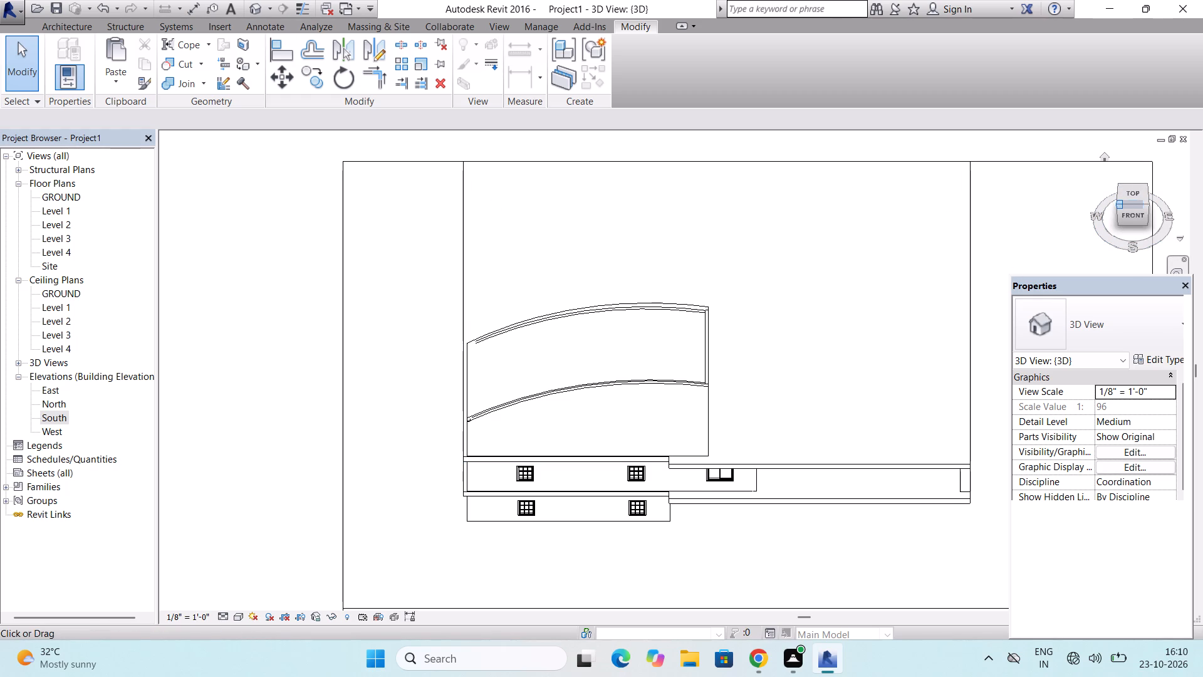
left_click_drag(1118, 204, 649, 239)
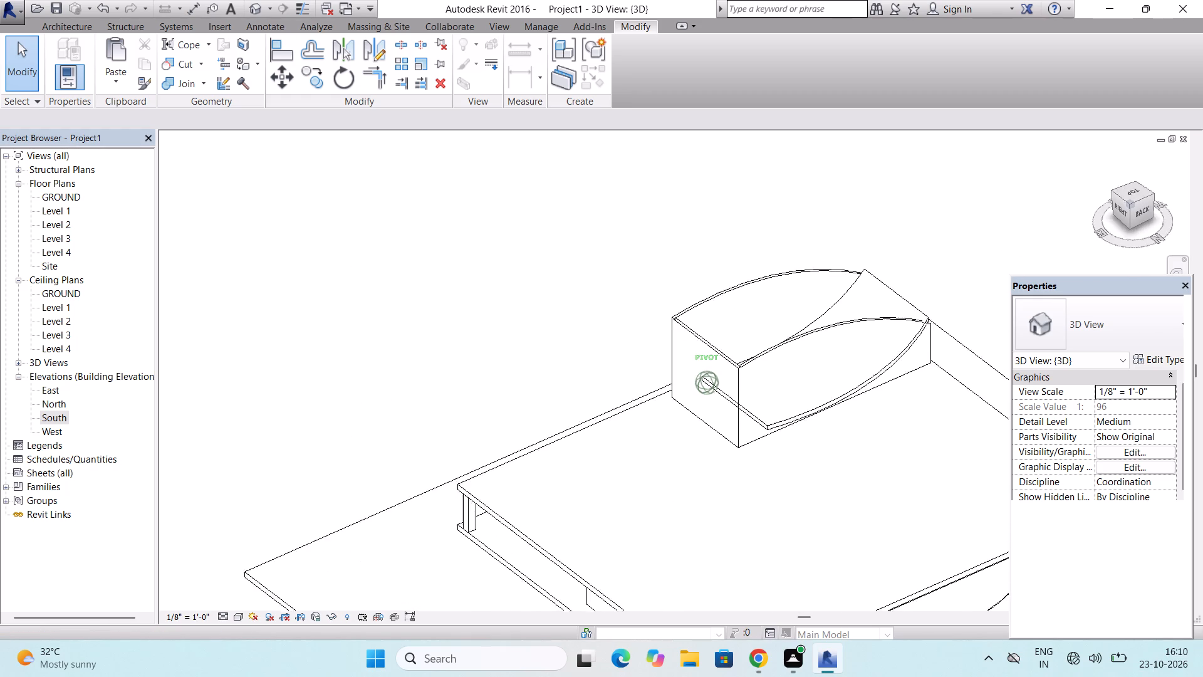
left_click_drag(649, 239, 647, 241)
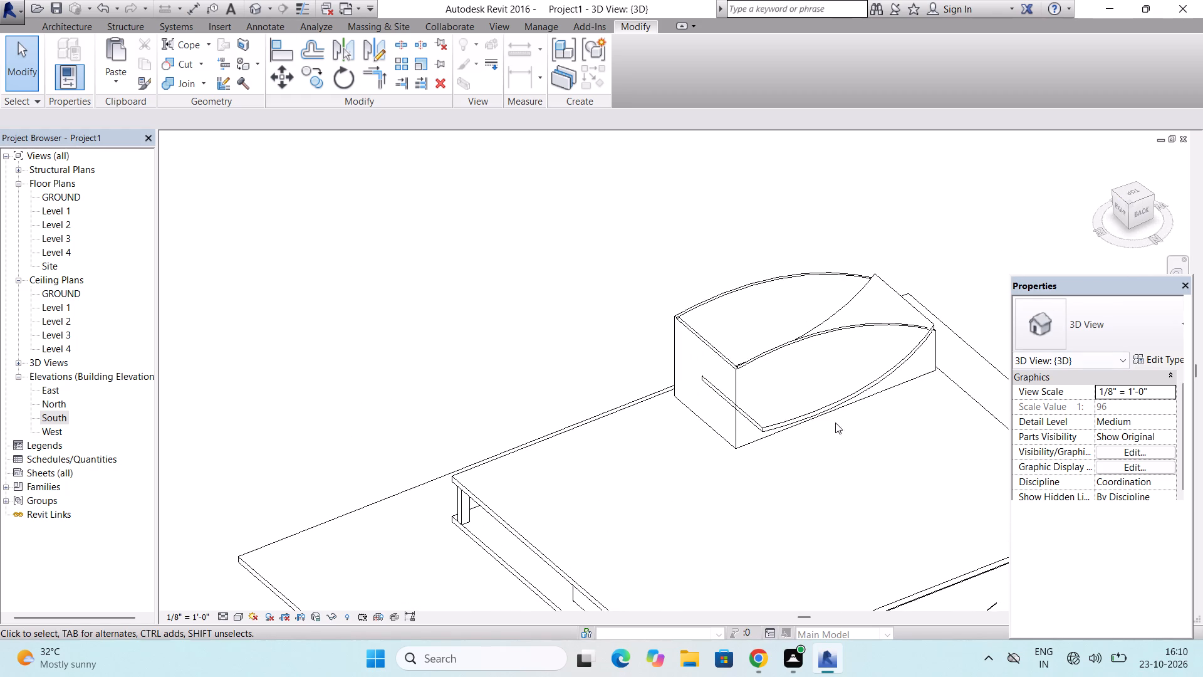
scroll(852, 394, "up", 3)
left_click(852, 392)
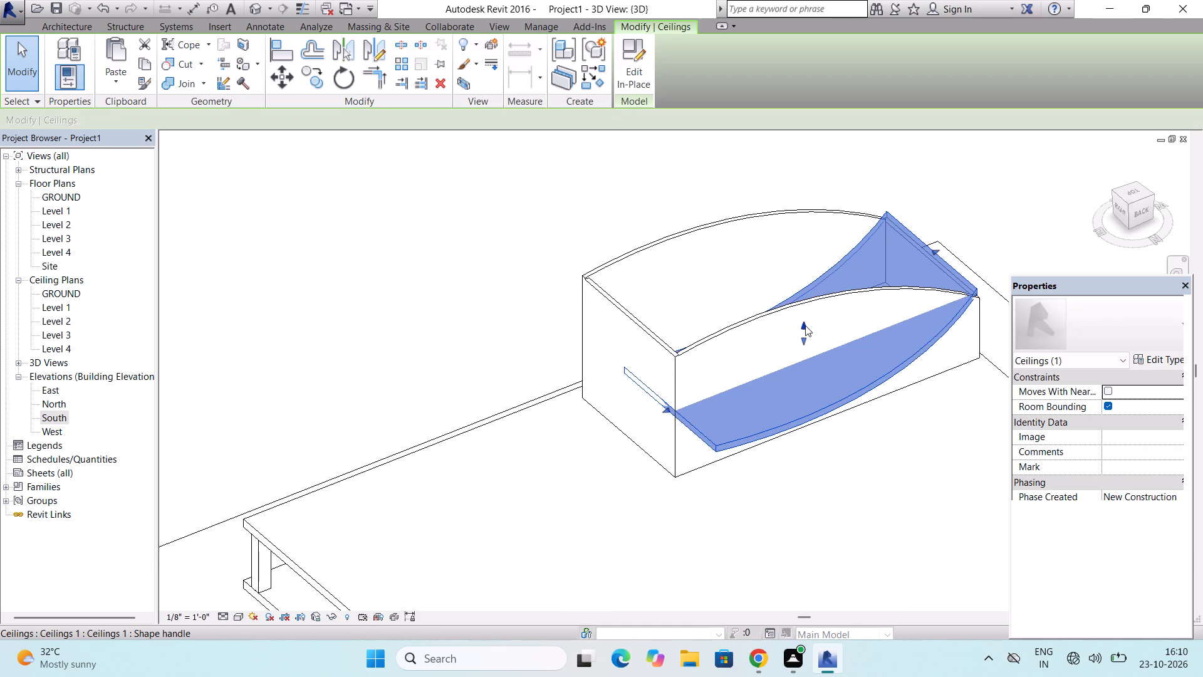
left_click_drag(802, 325, 809, 307)
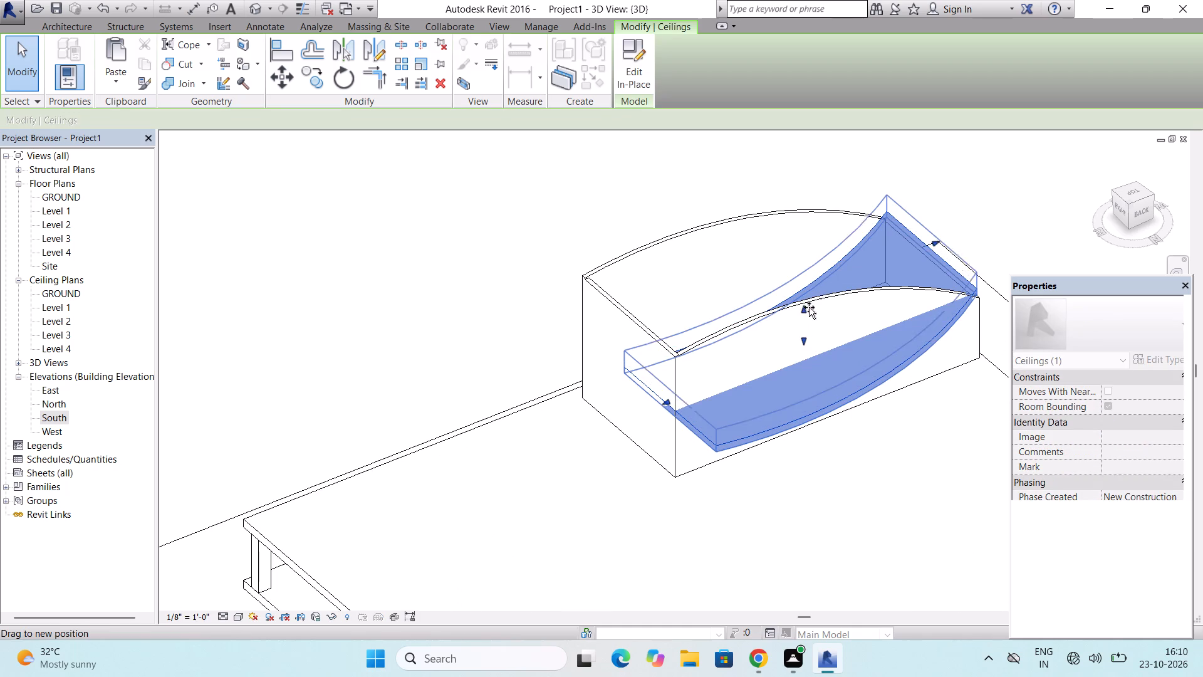
left_click_drag(809, 307, 811, 323)
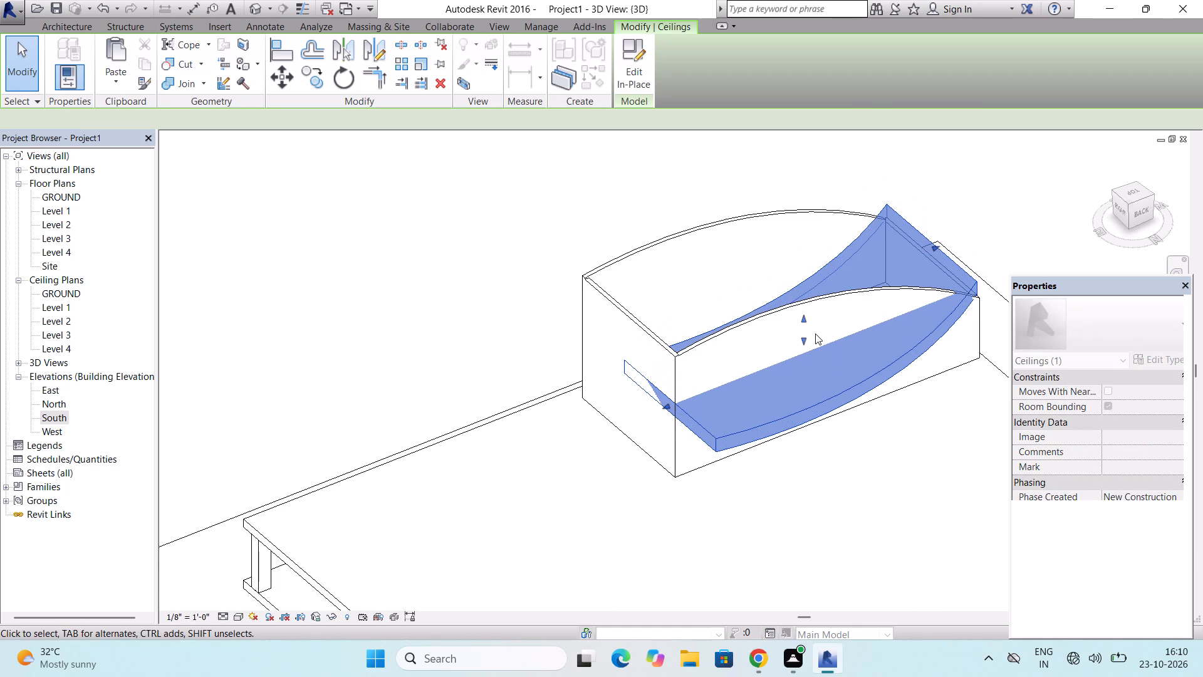
left_click_drag(805, 338, 803, 268)
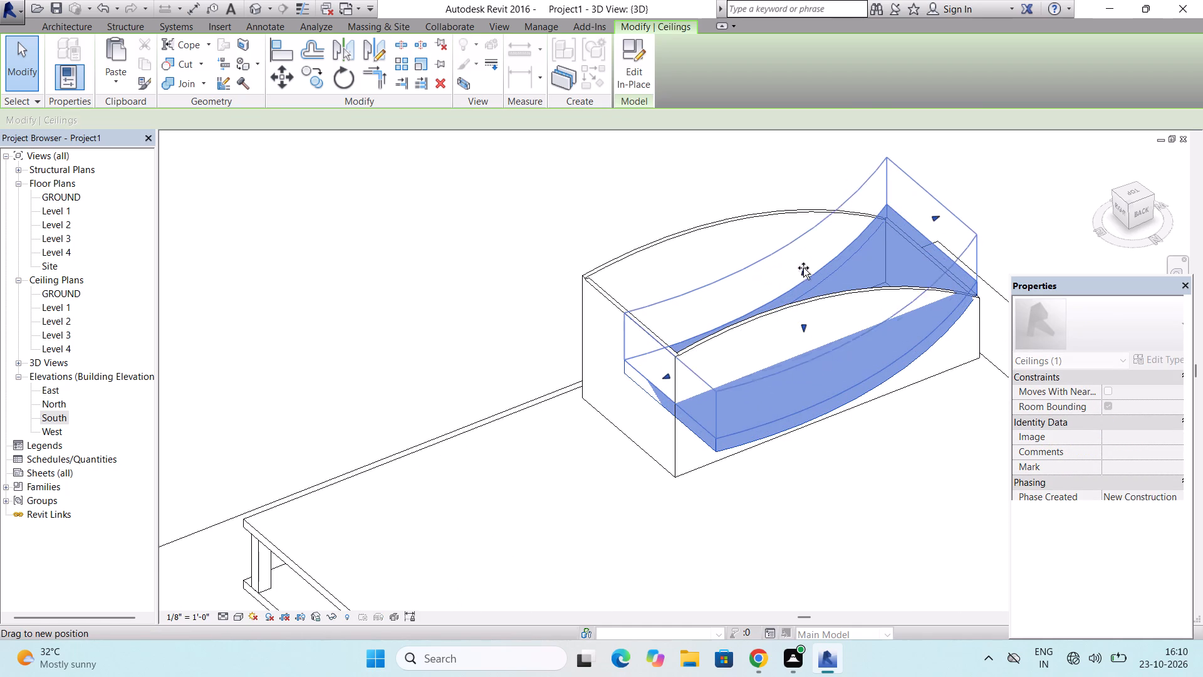
left_click_drag(803, 268, 800, 313)
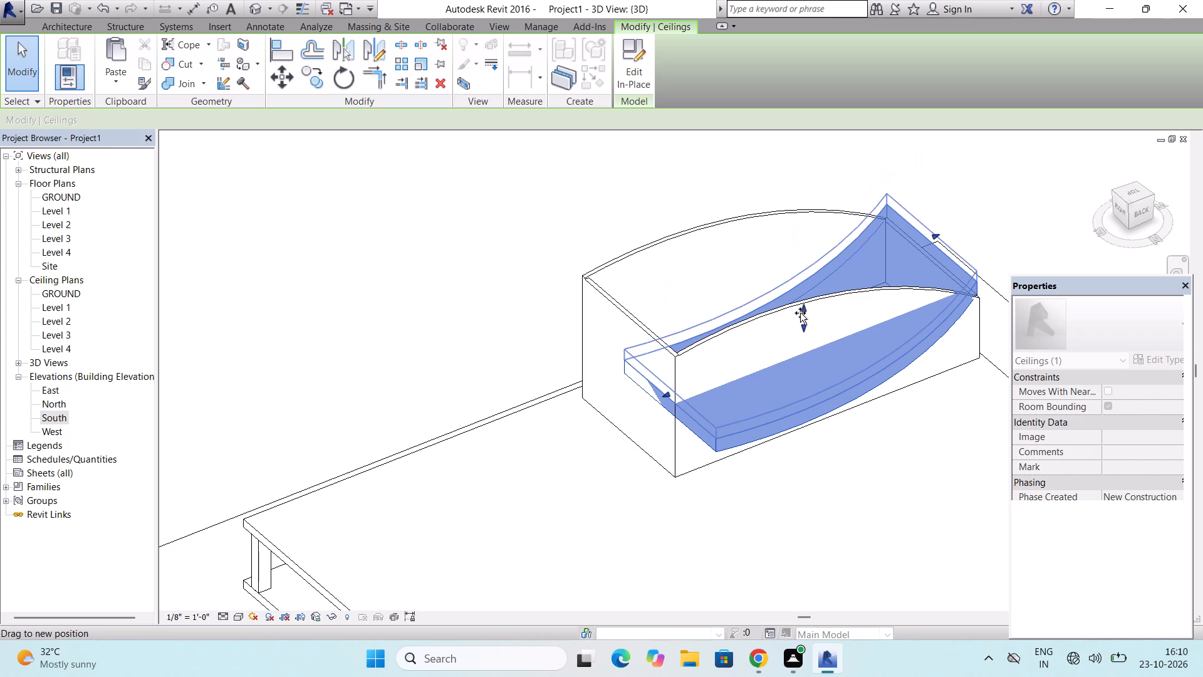
left_click_drag(800, 313, 800, 302)
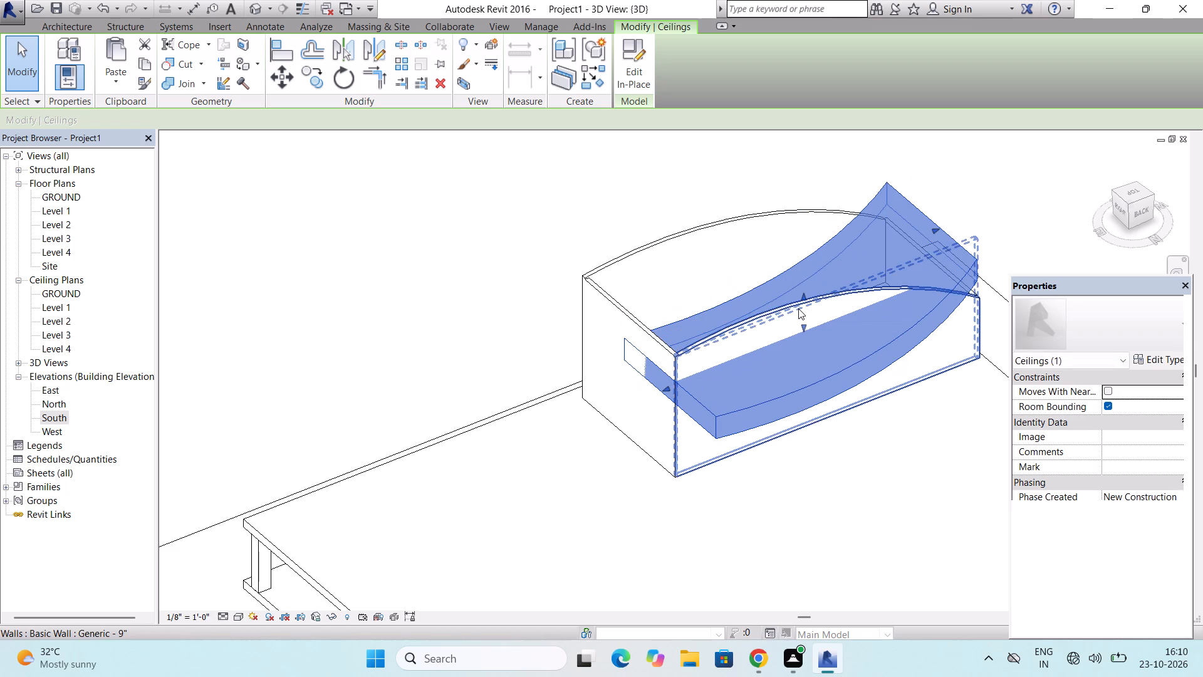
Move the in-place ceiling off the curved-top walls into the open space beside them.
left_click(976, 269)
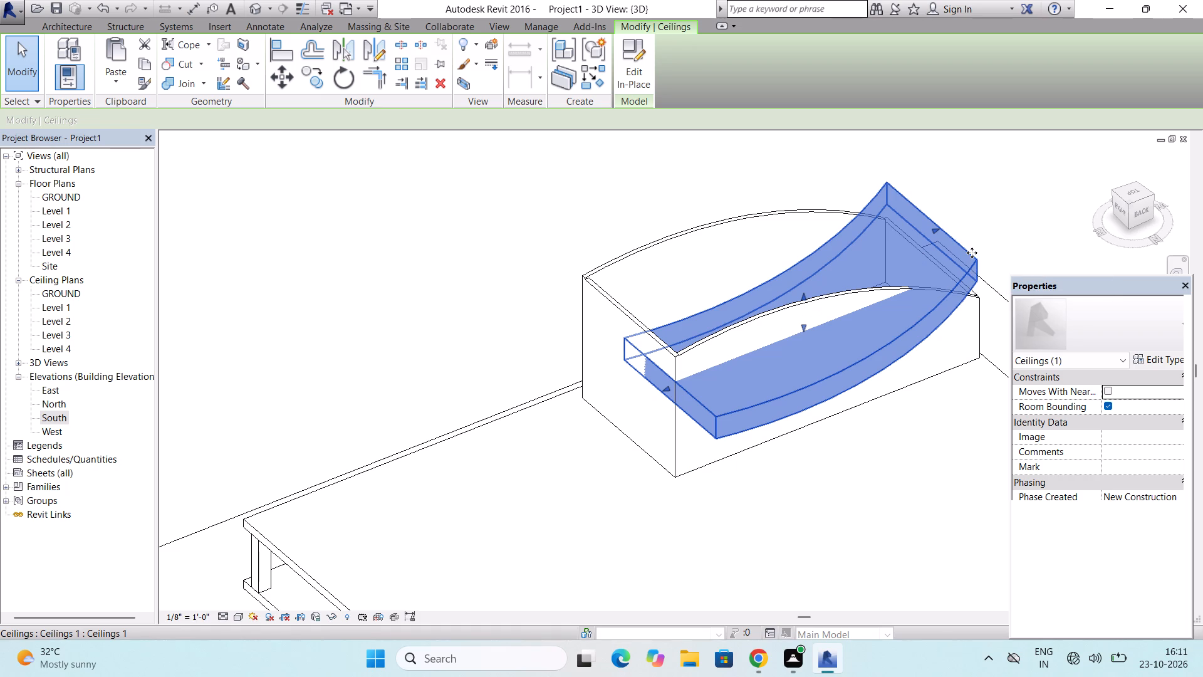
left_click_drag(972, 253, 949, 244)
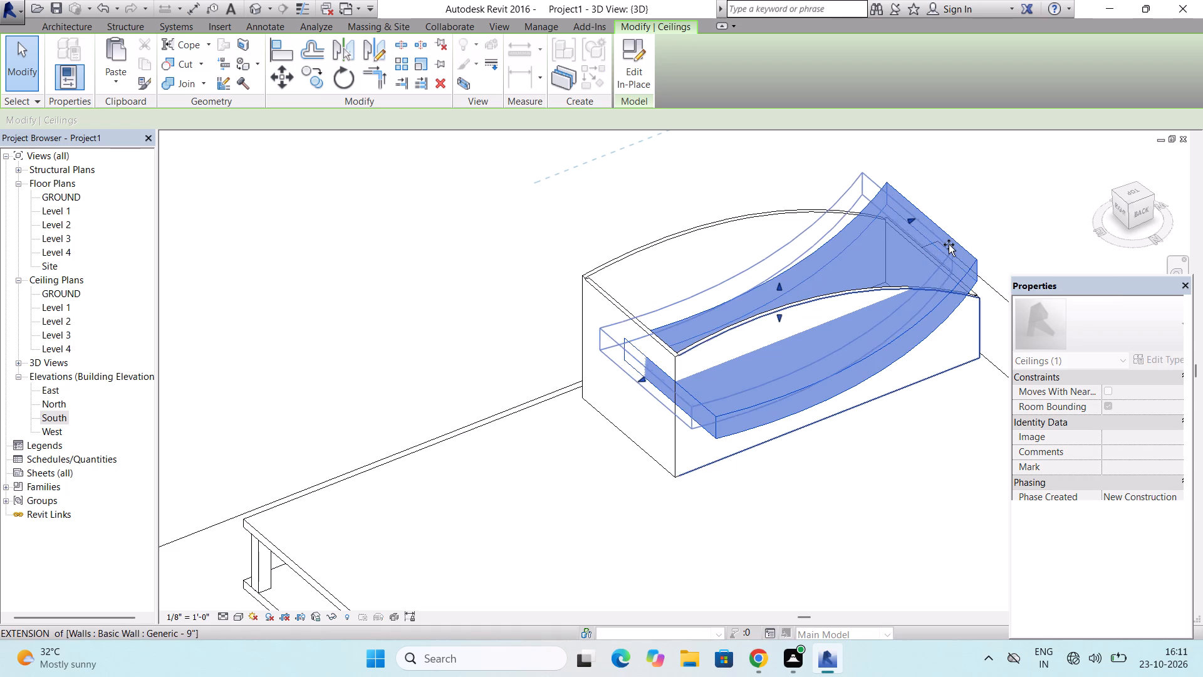
left_click_drag(949, 244, 506, 257)
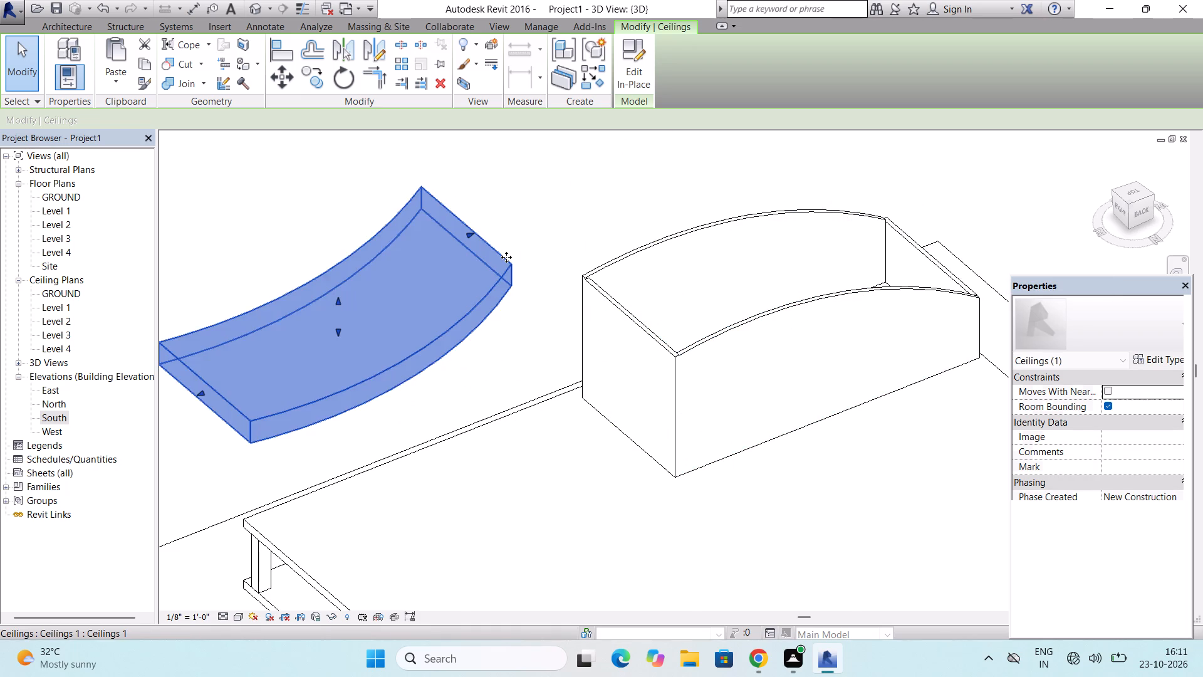
Move the 600 x 1200mm grid compound ceiling out of the lower storey to above the building and delete it.
scroll(506, 257, "down", 4)
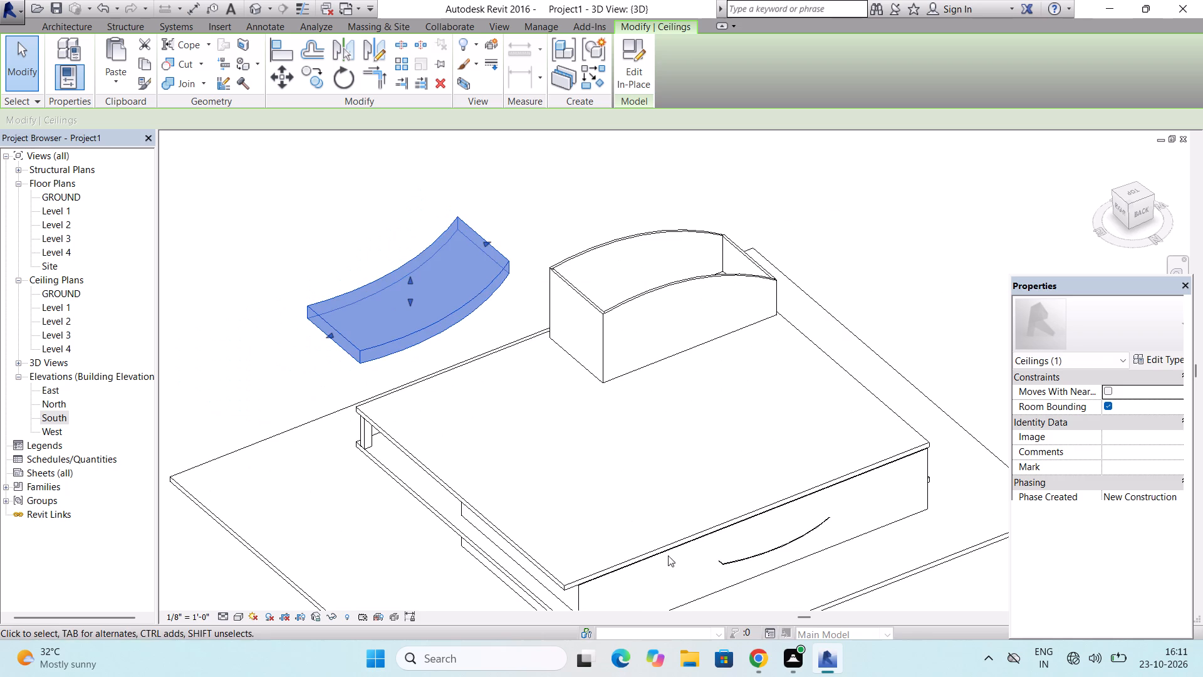
left_click(751, 558)
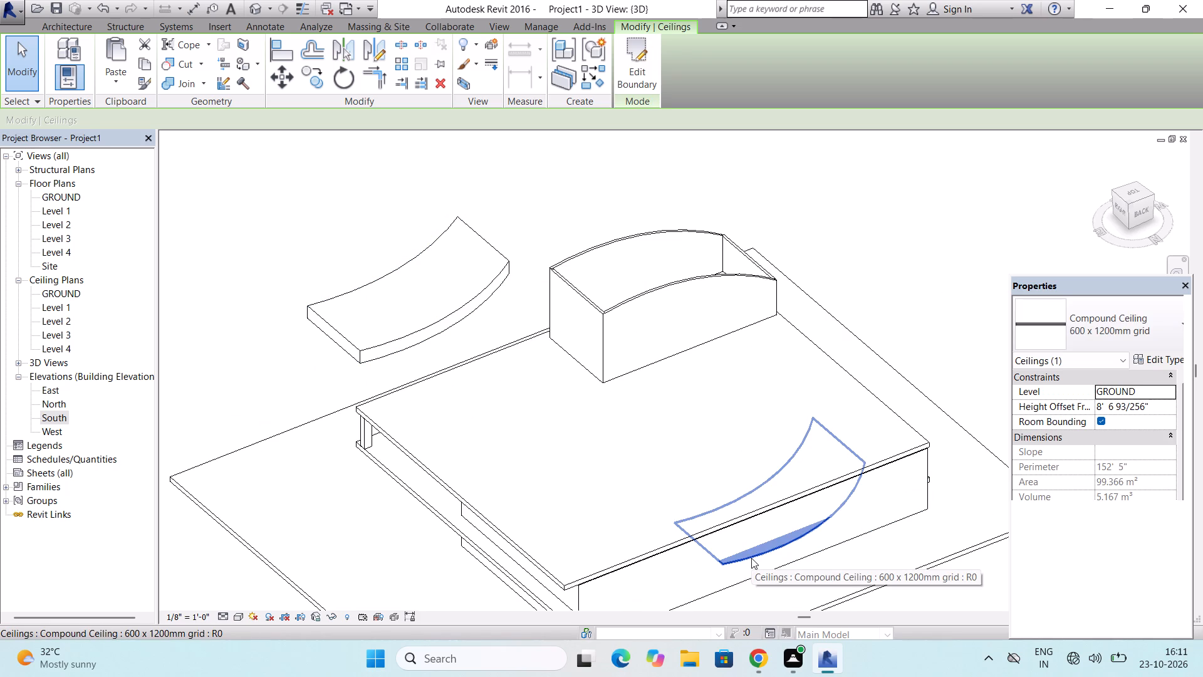
left_click(810, 535)
left_click_drag(810, 535, 808, 512)
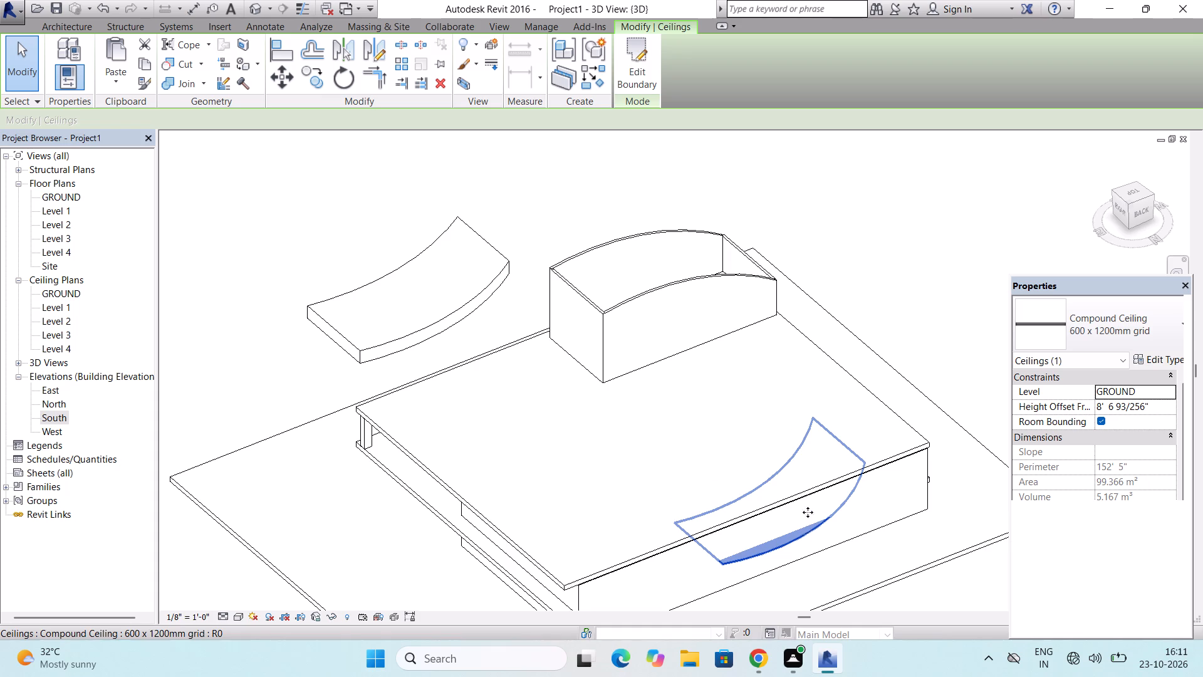
left_click_drag(808, 512, 589, 196)
scroll(647, 387, "down", 3)
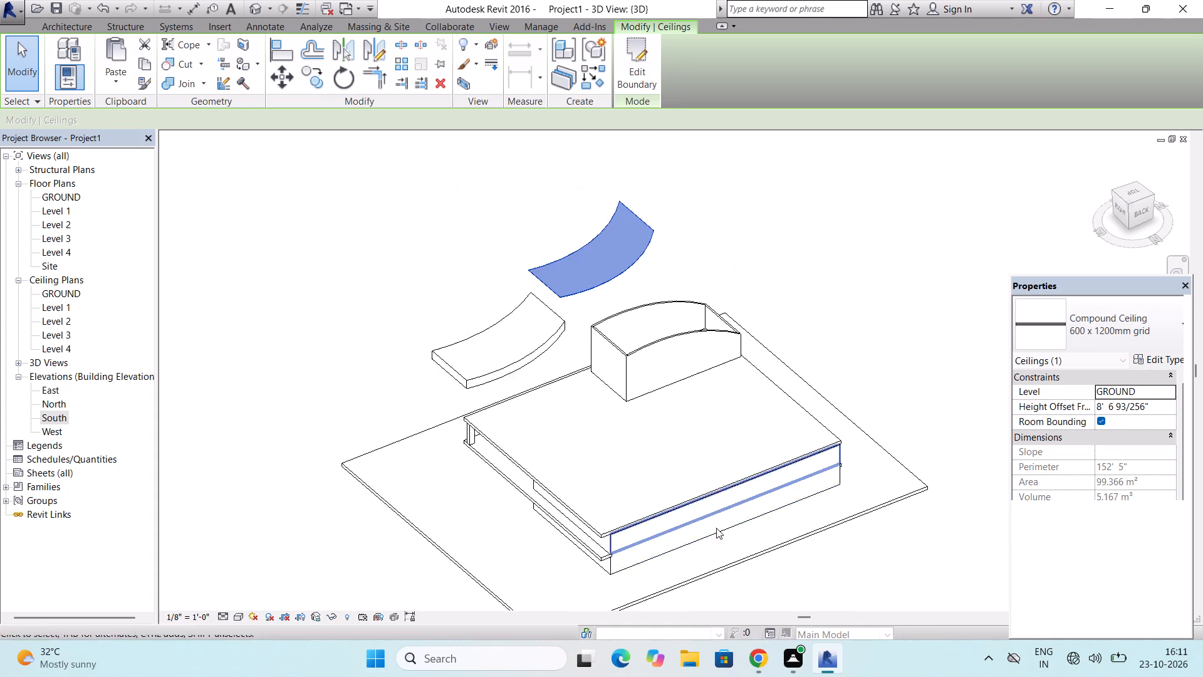
scroll(716, 528, "down", 2)
scroll(653, 290, "up", 6)
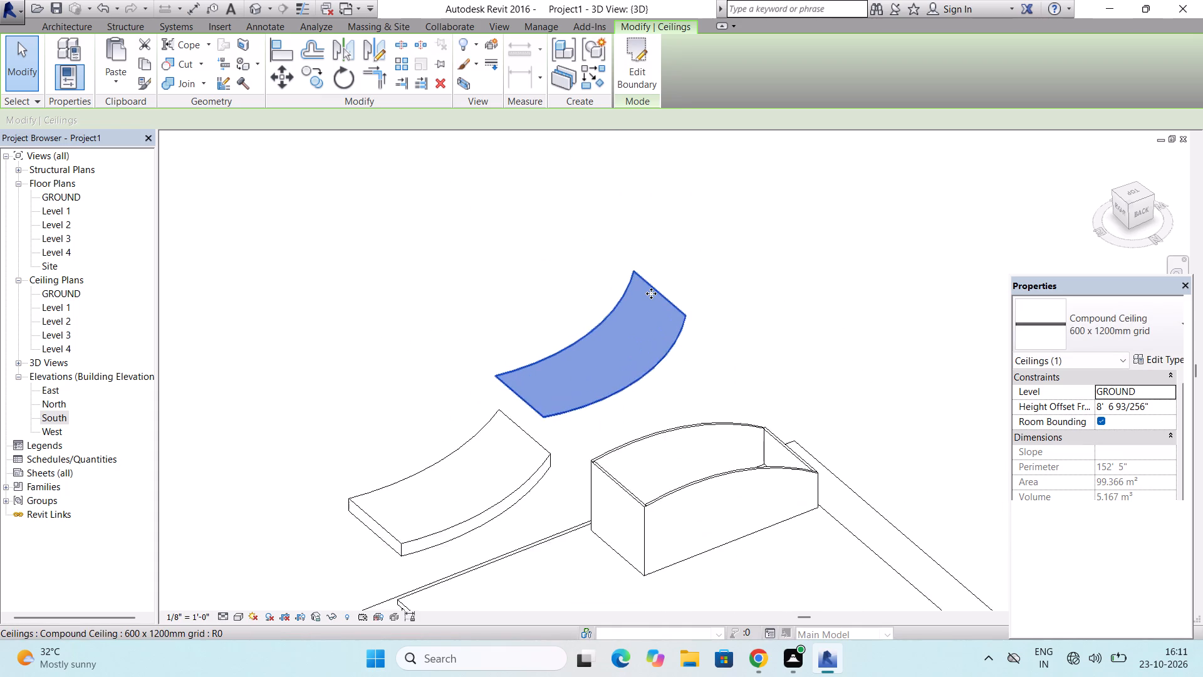
scroll(651, 293, "up", 2)
left_click(670, 302)
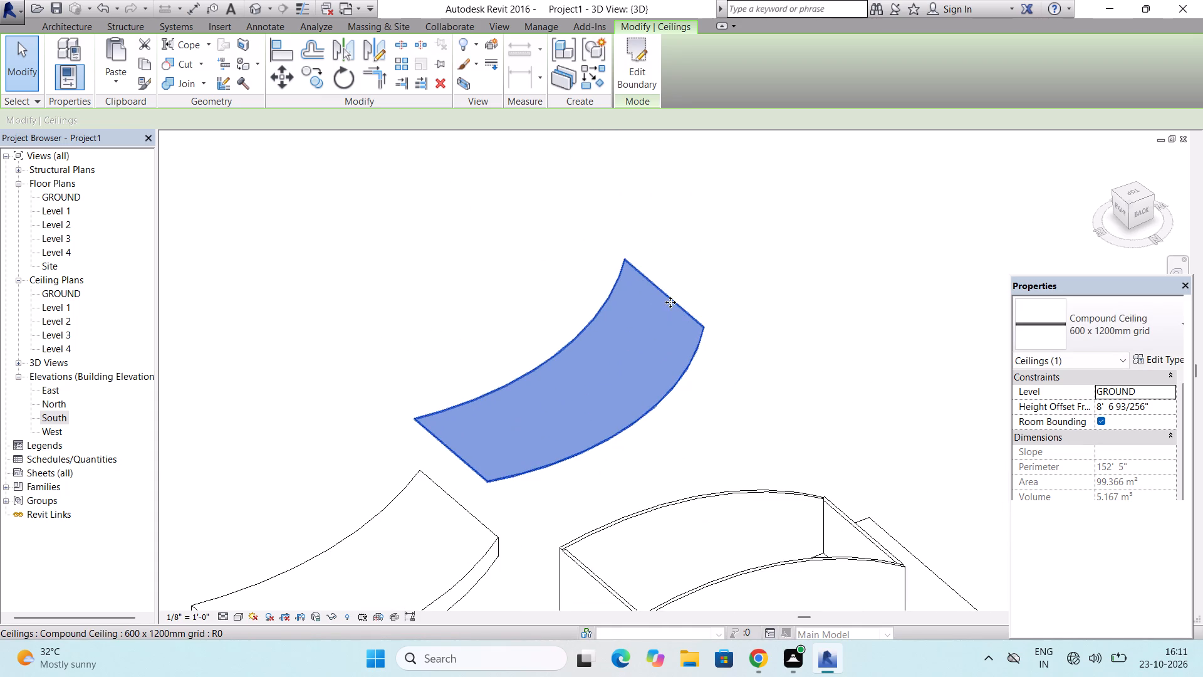
scroll(702, 312, "down", 3)
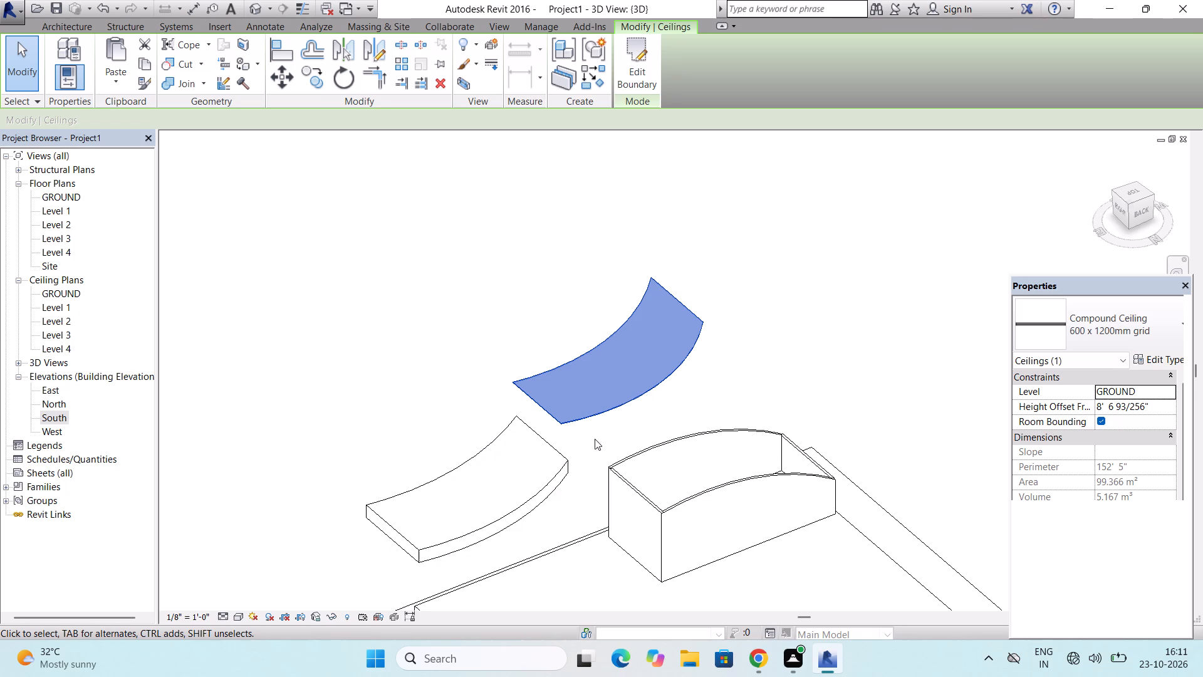
left_click(598, 413)
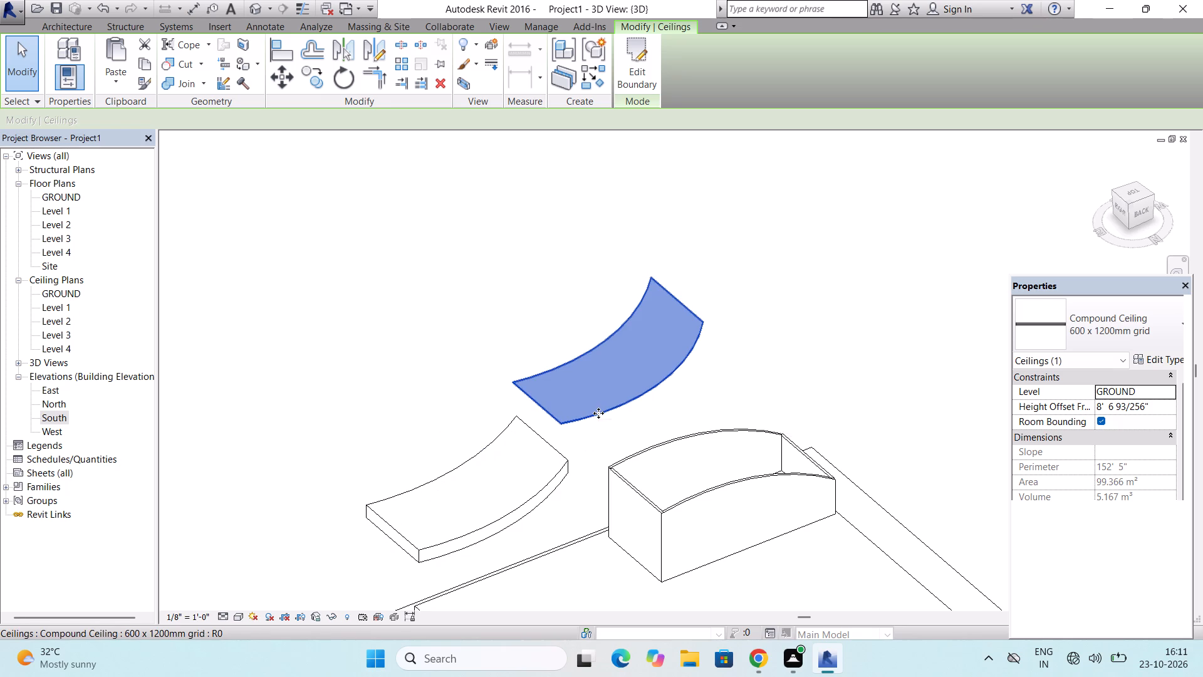
key("Delete")
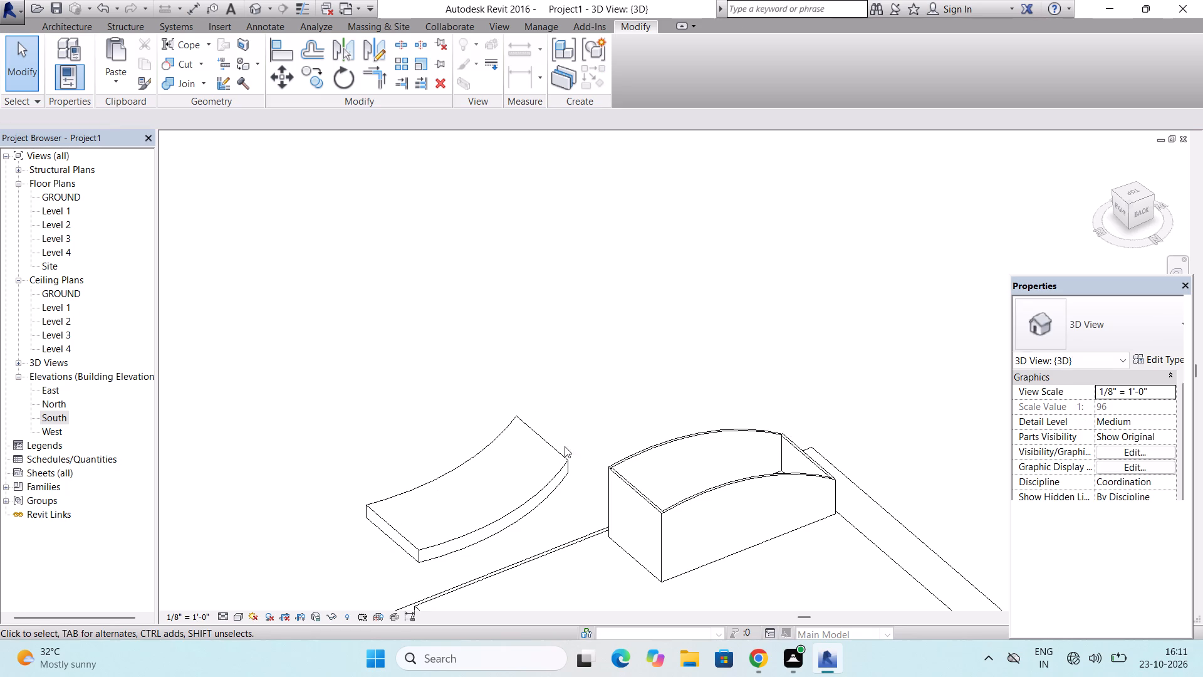
Rotate the in-place ceiling freehand about its default centre, turning it counterclockwise.
left_click(558, 454)
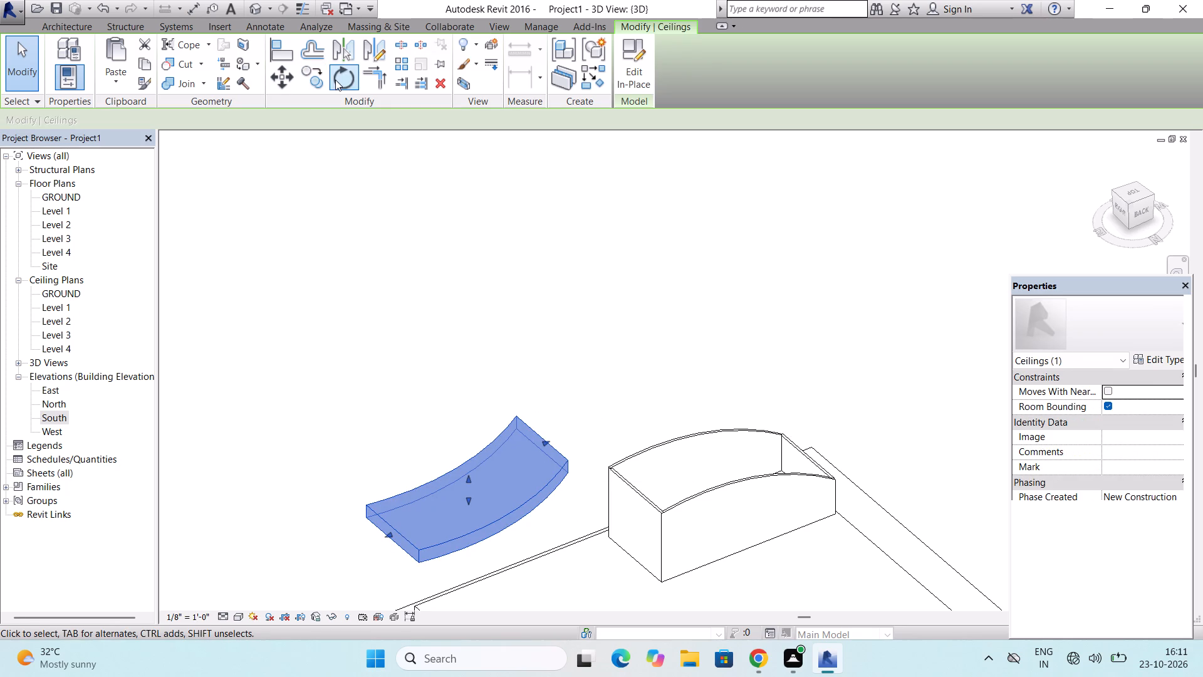
left_click(335, 80)
scroll(506, 400, "down", 4)
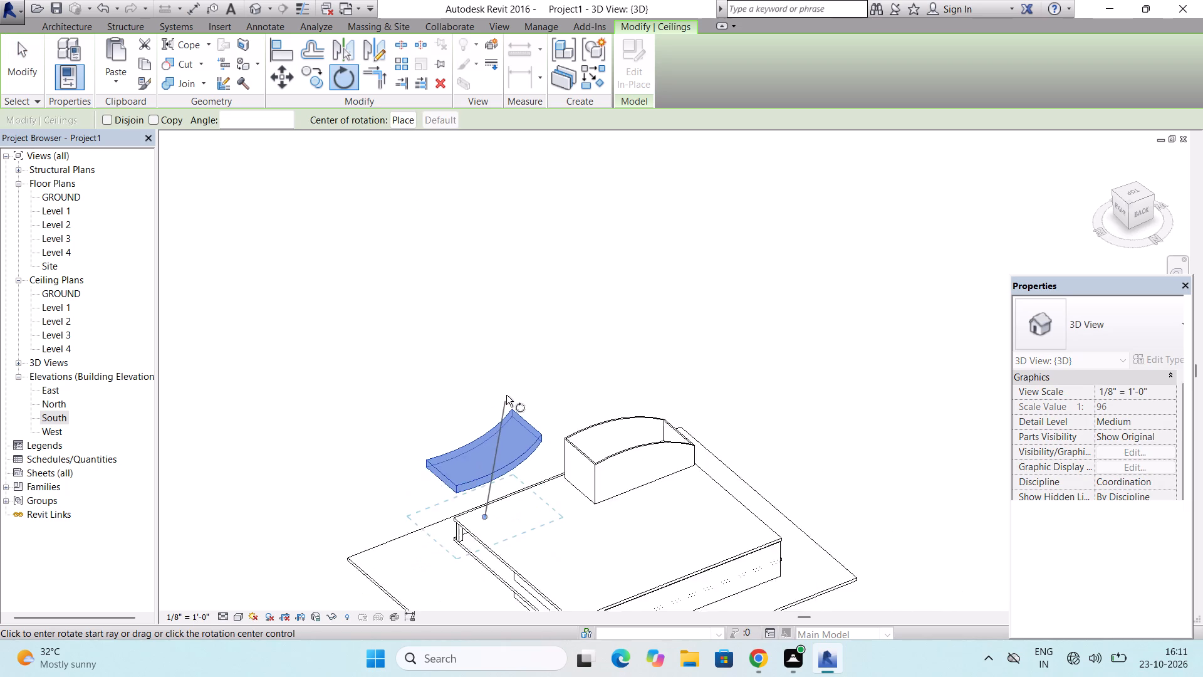
scroll(506, 395, "down", 3)
left_click(506, 395)
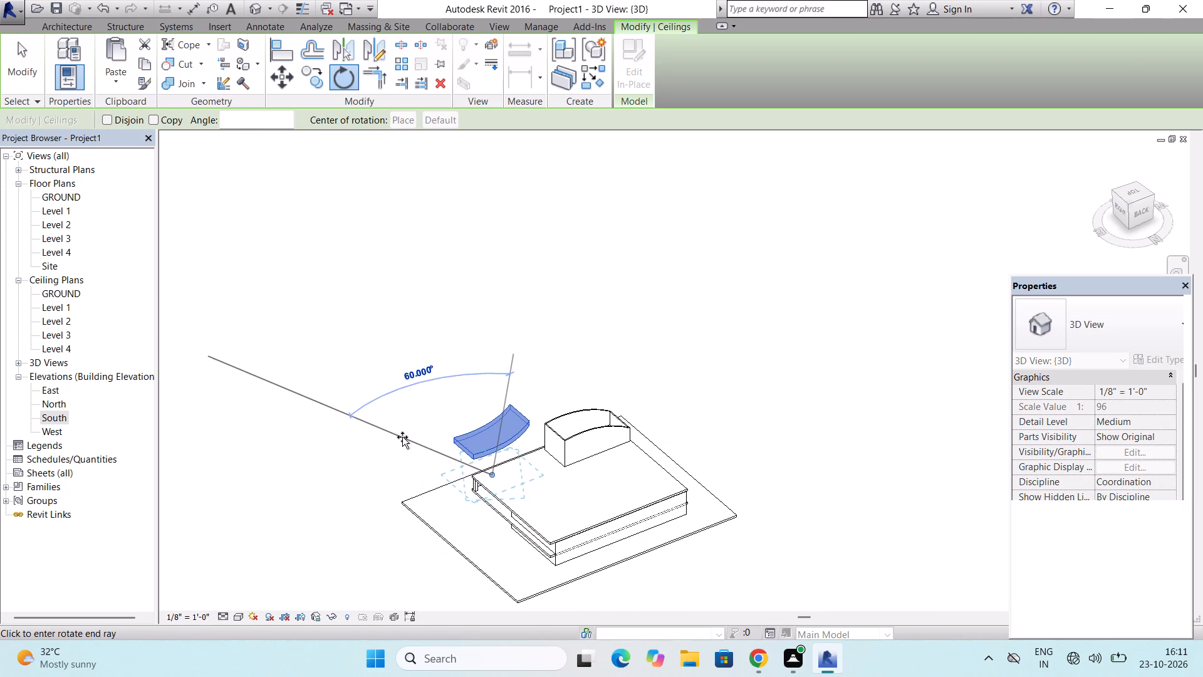
left_click(397, 467)
Rotate the in-place ceiling by a further 85° so its curve runs like the curved wall tops.
scroll(563, 456, "up", 6)
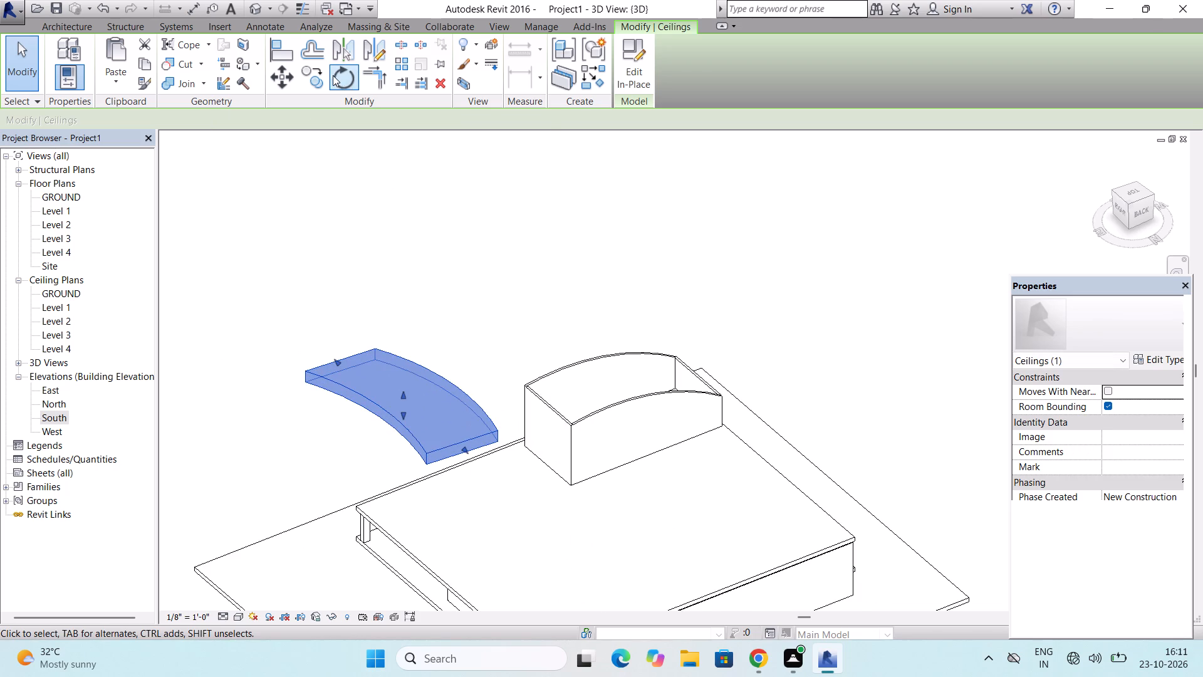
left_click(338, 76)
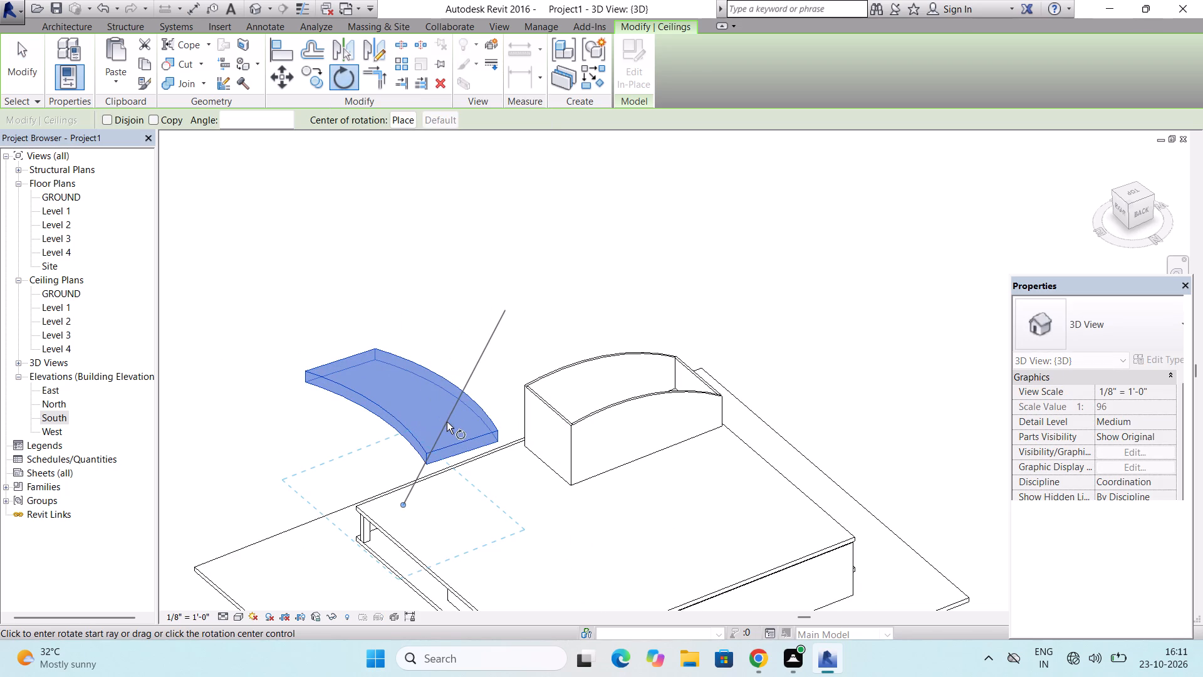
left_click(447, 422)
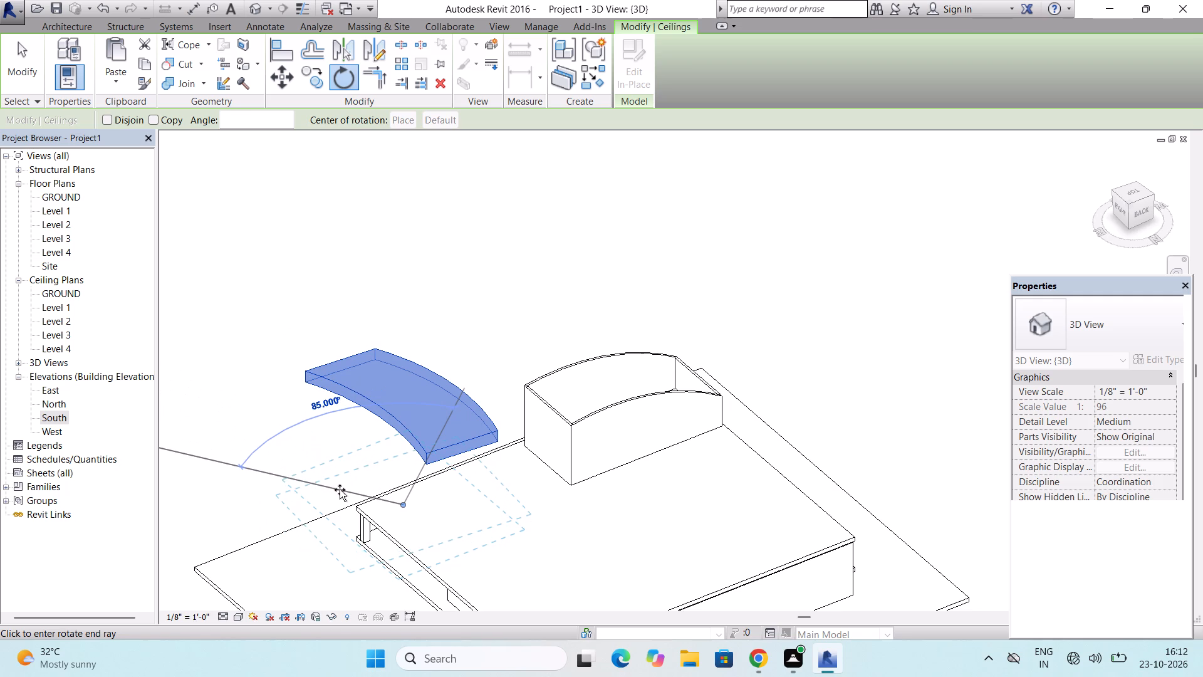
left_click(340, 490)
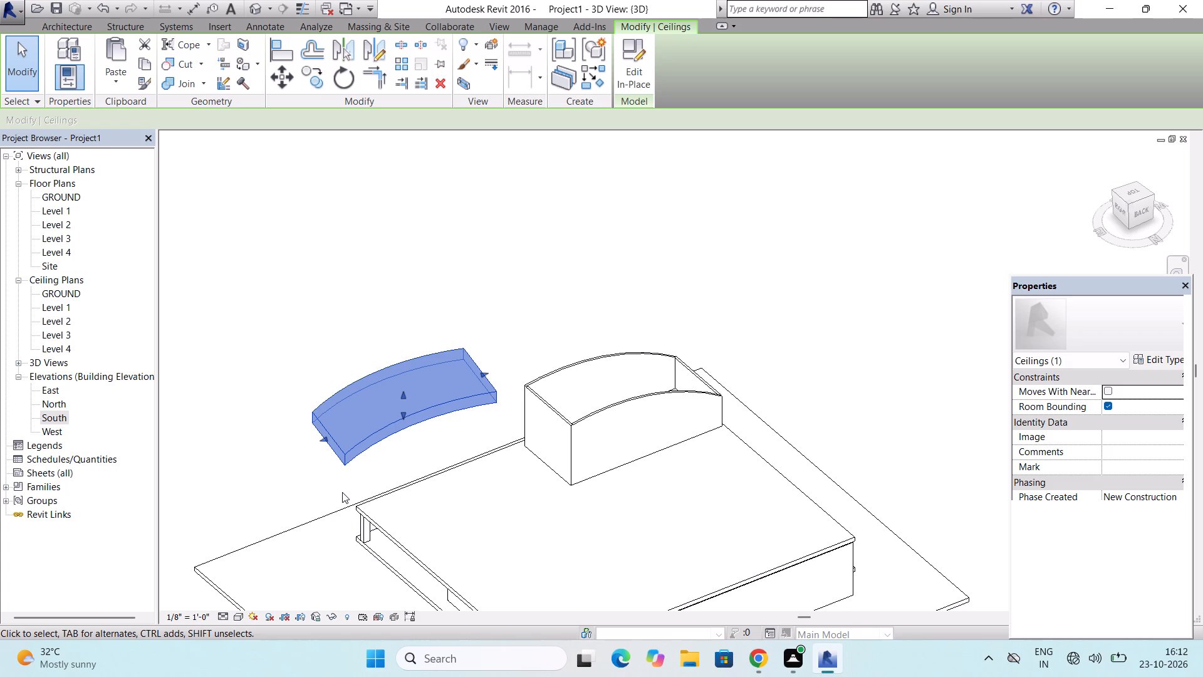
Examine the rotated in-place ceiling against the curved-top Level 2 walls in 3D, including from the back.
scroll(381, 387, "up", 6)
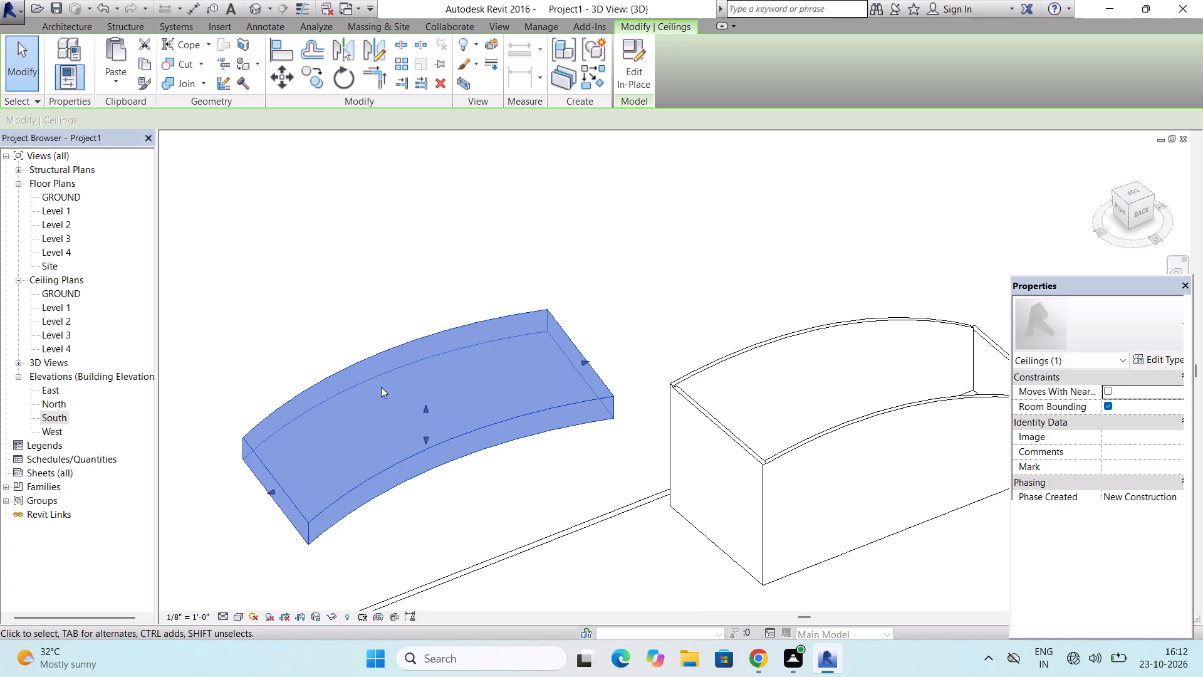
scroll(377, 391, "down", 7)
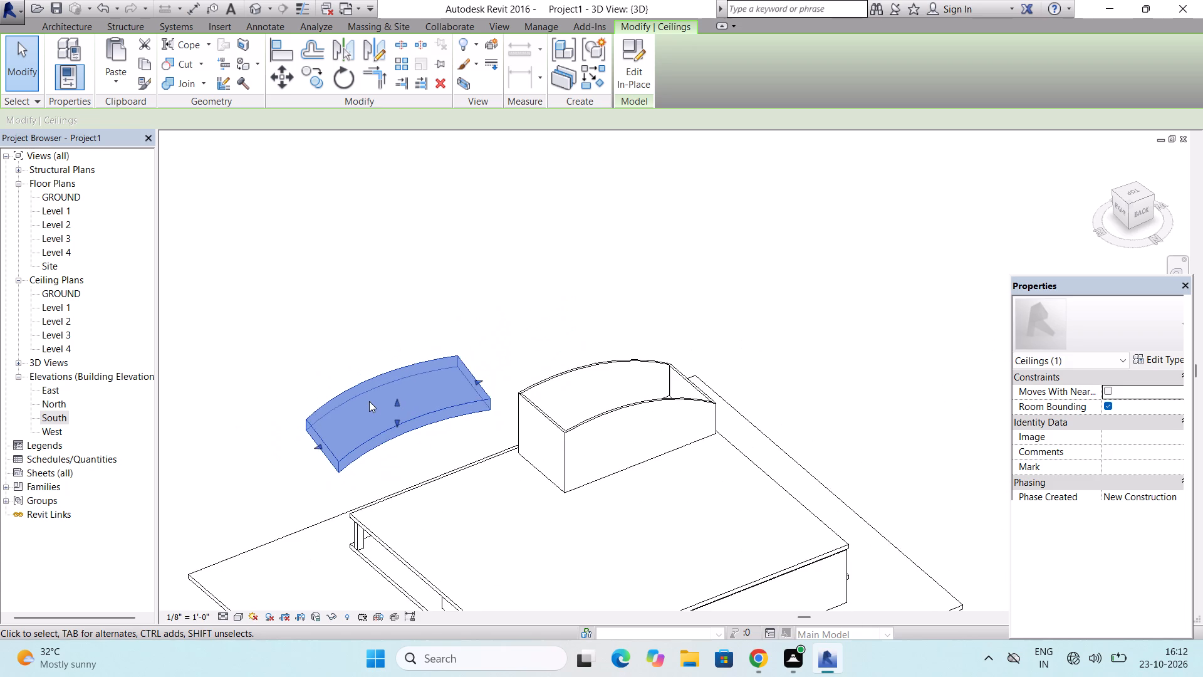
scroll(510, 353, "down", 7)
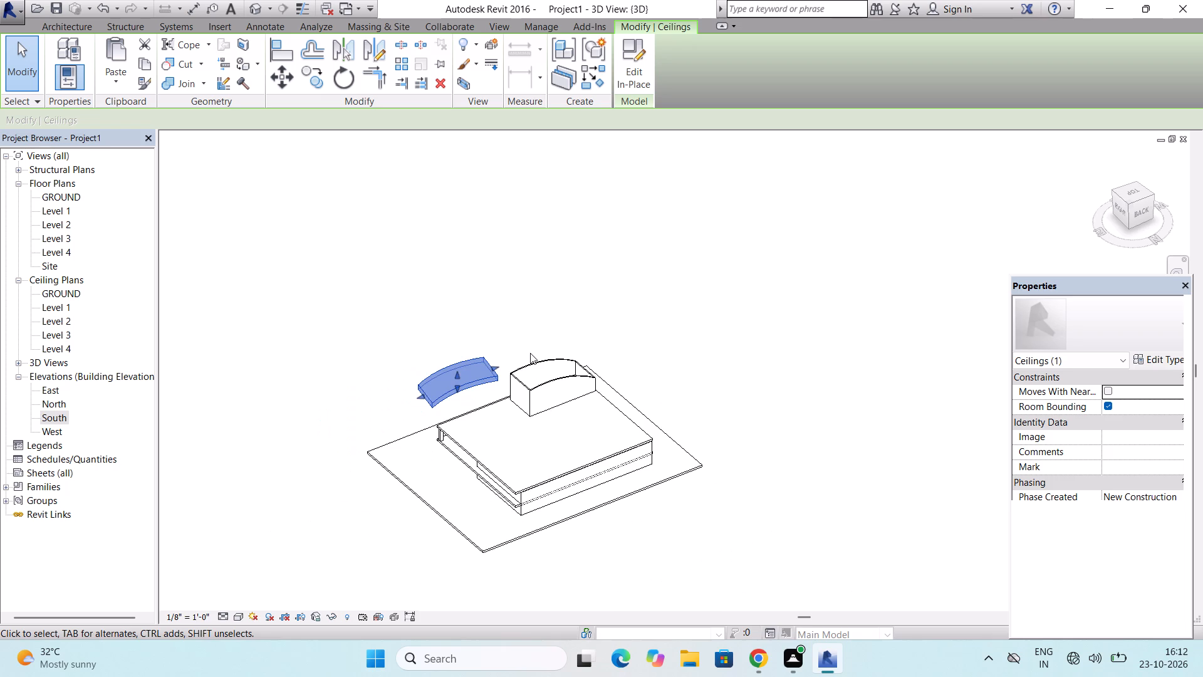
left_click(1130, 200)
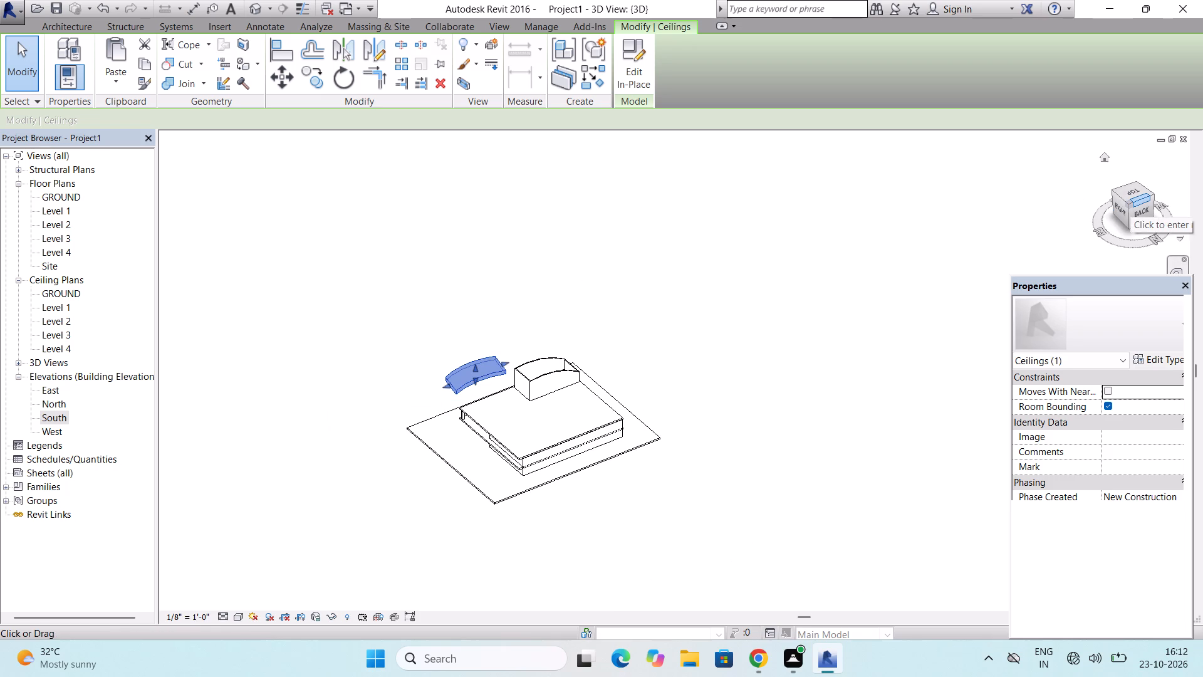
scroll(6, 231, "down", 4)
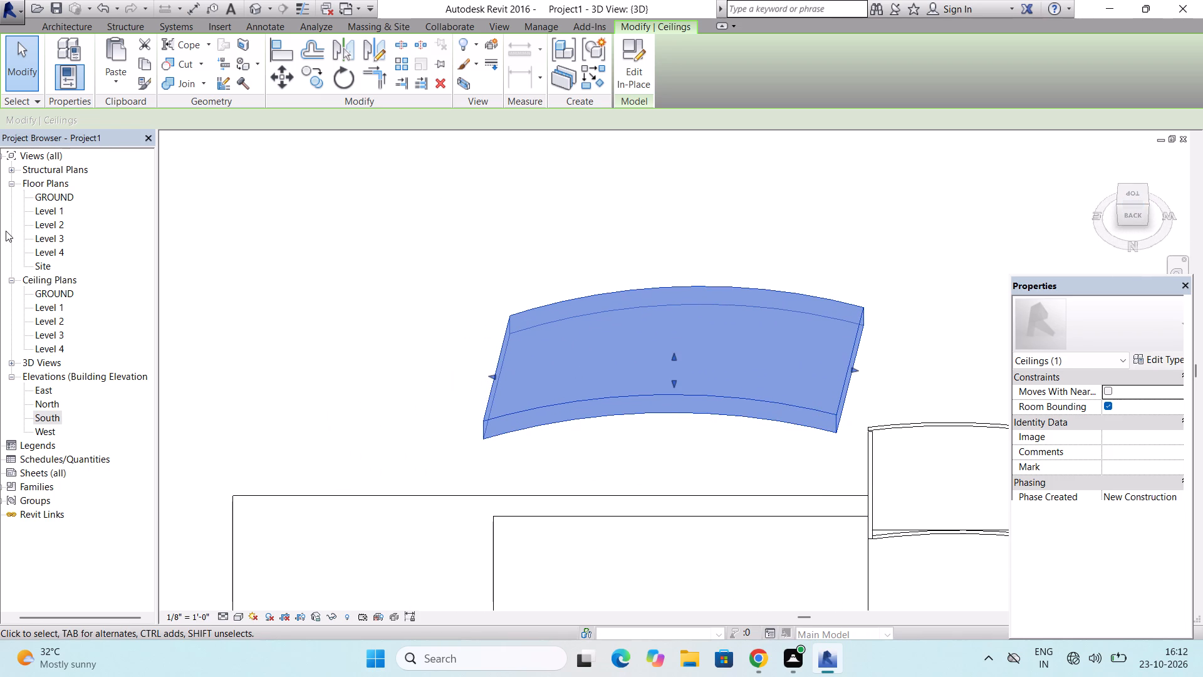
scroll(11, 229, "down", 1)
scroll(302, 357, "down", 5)
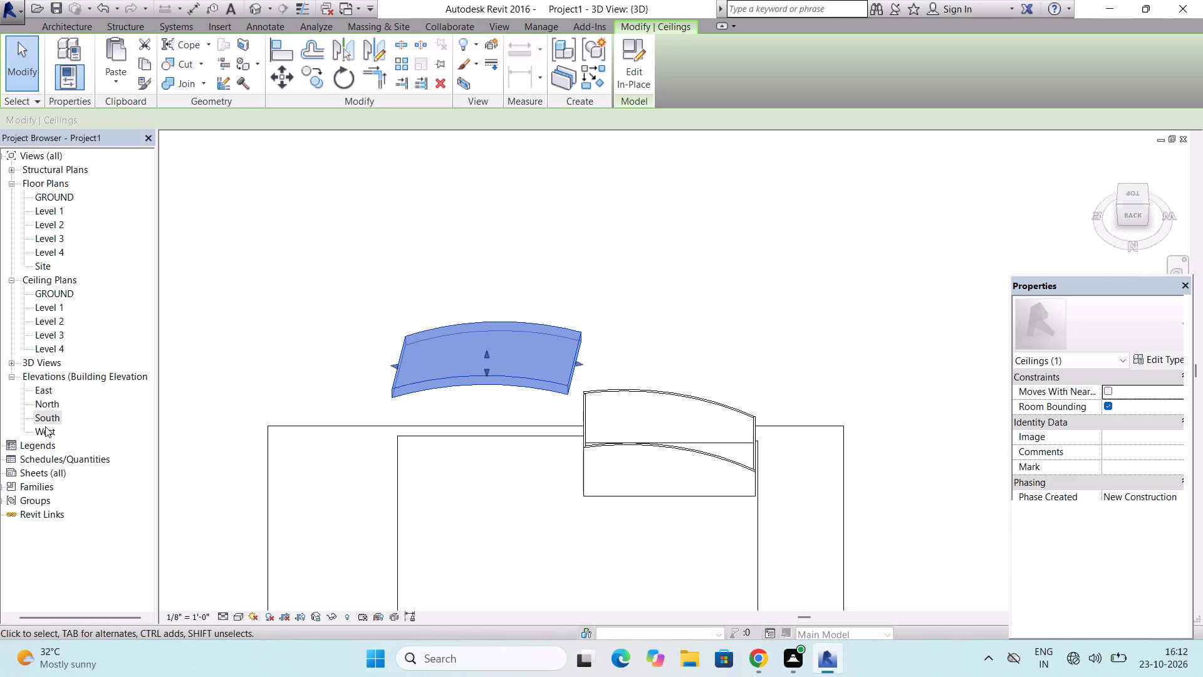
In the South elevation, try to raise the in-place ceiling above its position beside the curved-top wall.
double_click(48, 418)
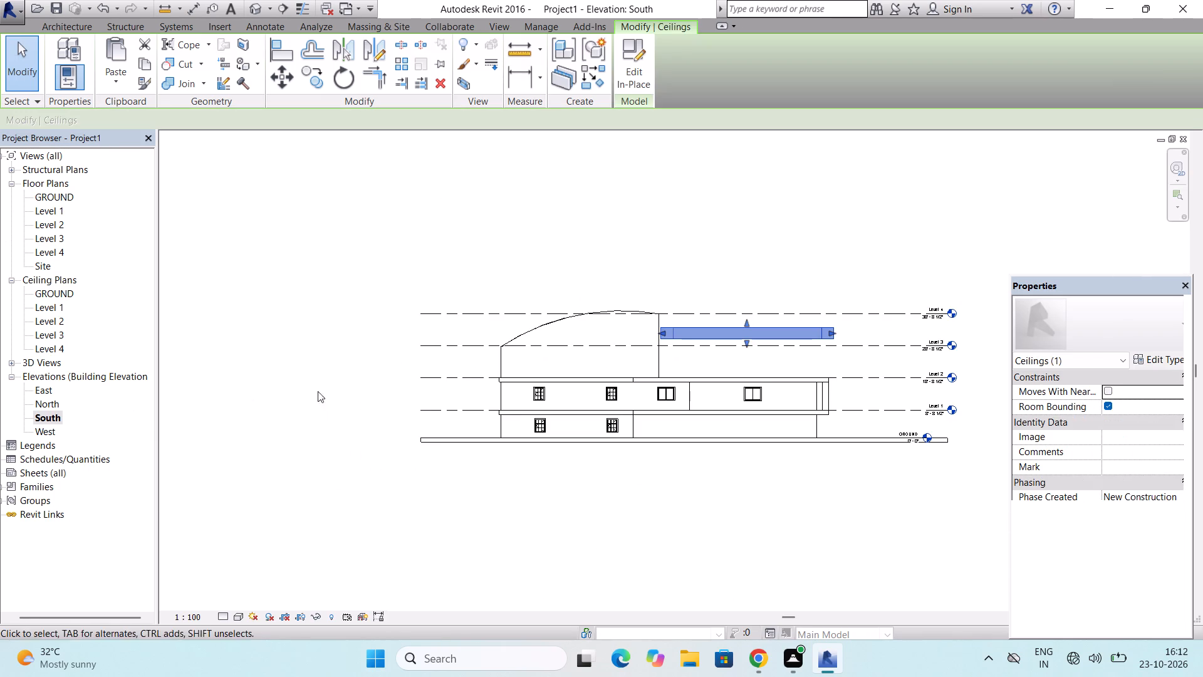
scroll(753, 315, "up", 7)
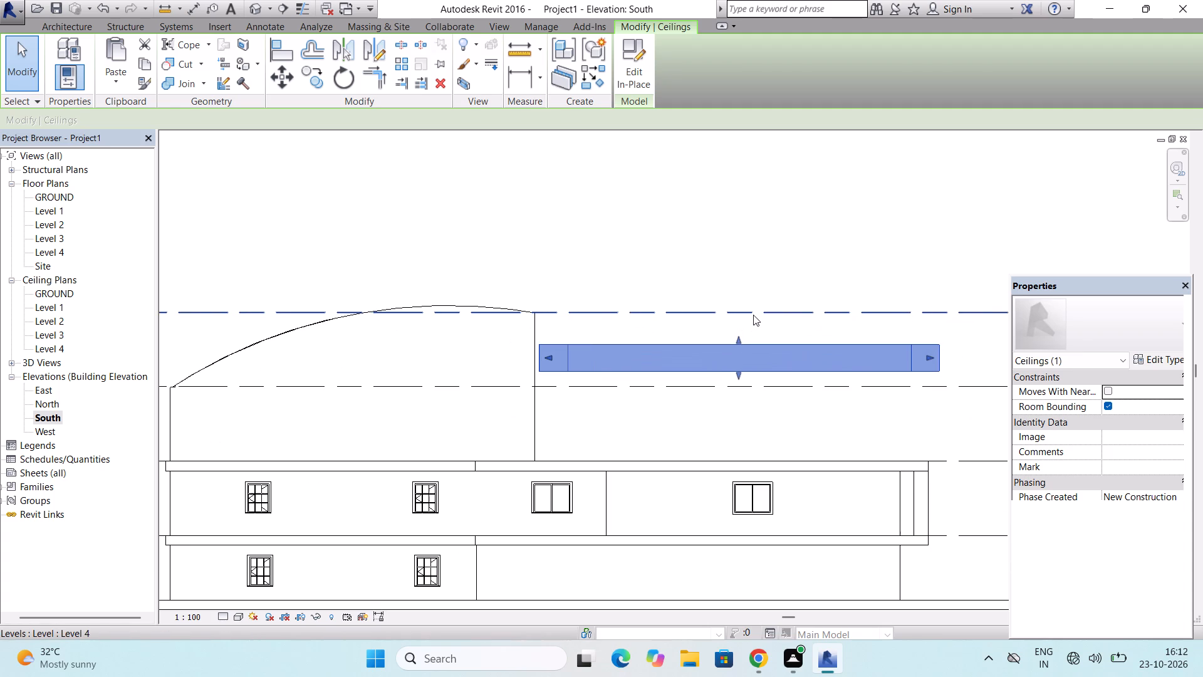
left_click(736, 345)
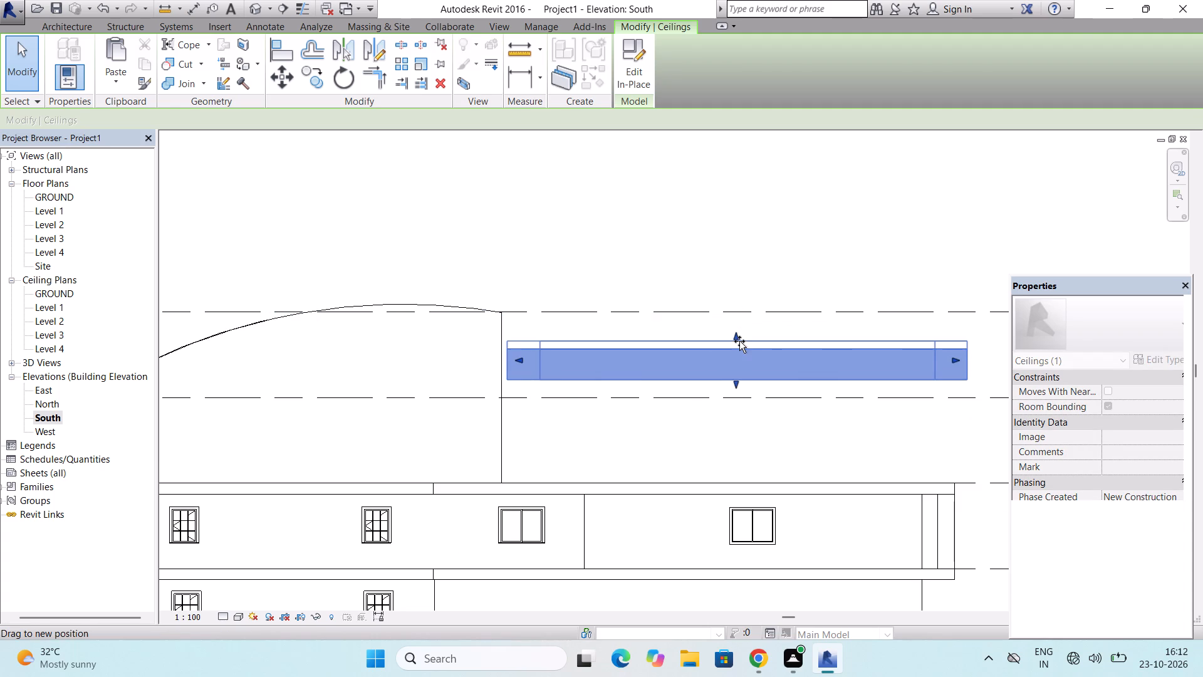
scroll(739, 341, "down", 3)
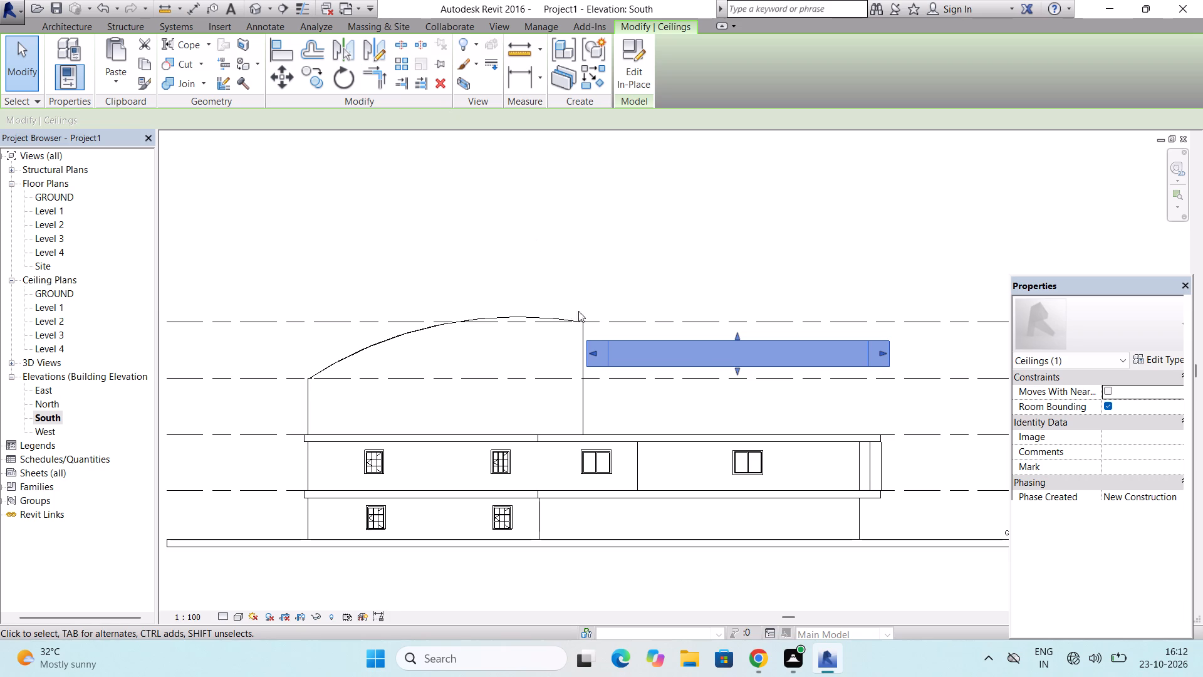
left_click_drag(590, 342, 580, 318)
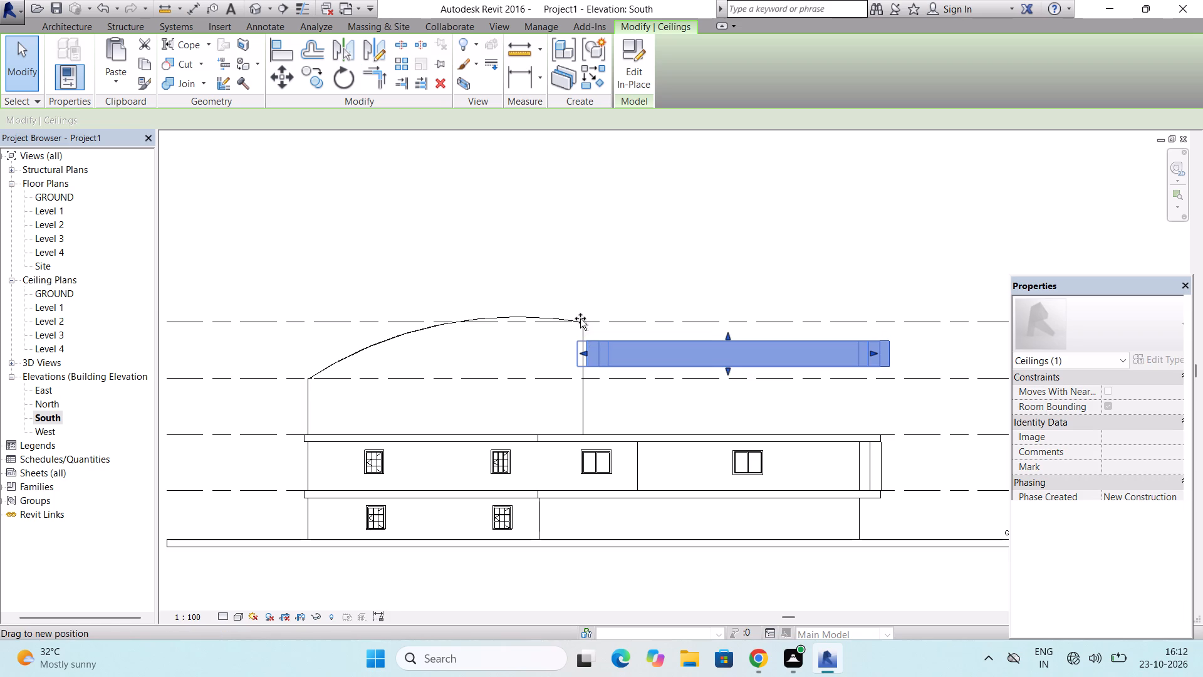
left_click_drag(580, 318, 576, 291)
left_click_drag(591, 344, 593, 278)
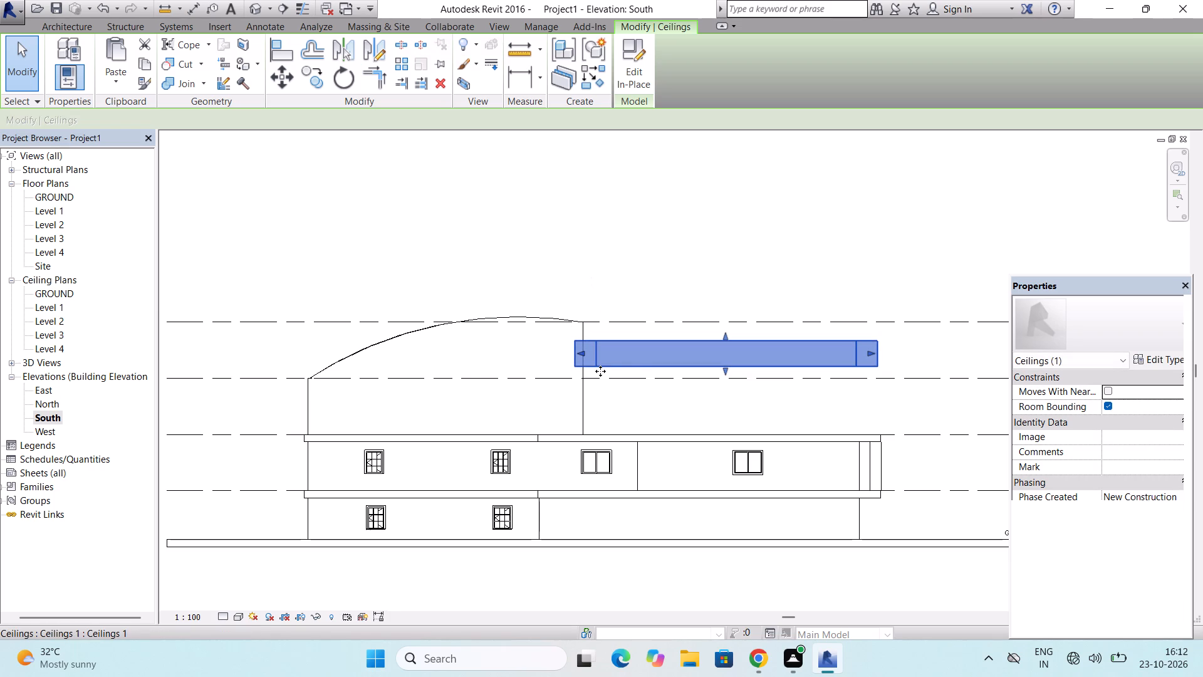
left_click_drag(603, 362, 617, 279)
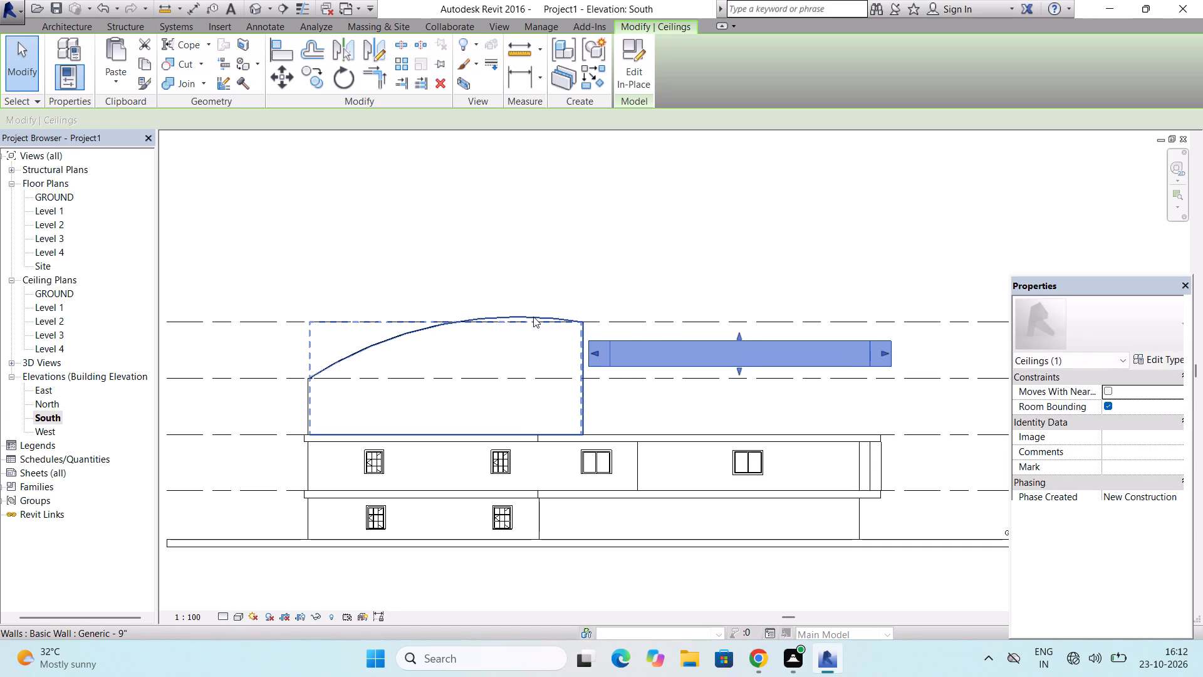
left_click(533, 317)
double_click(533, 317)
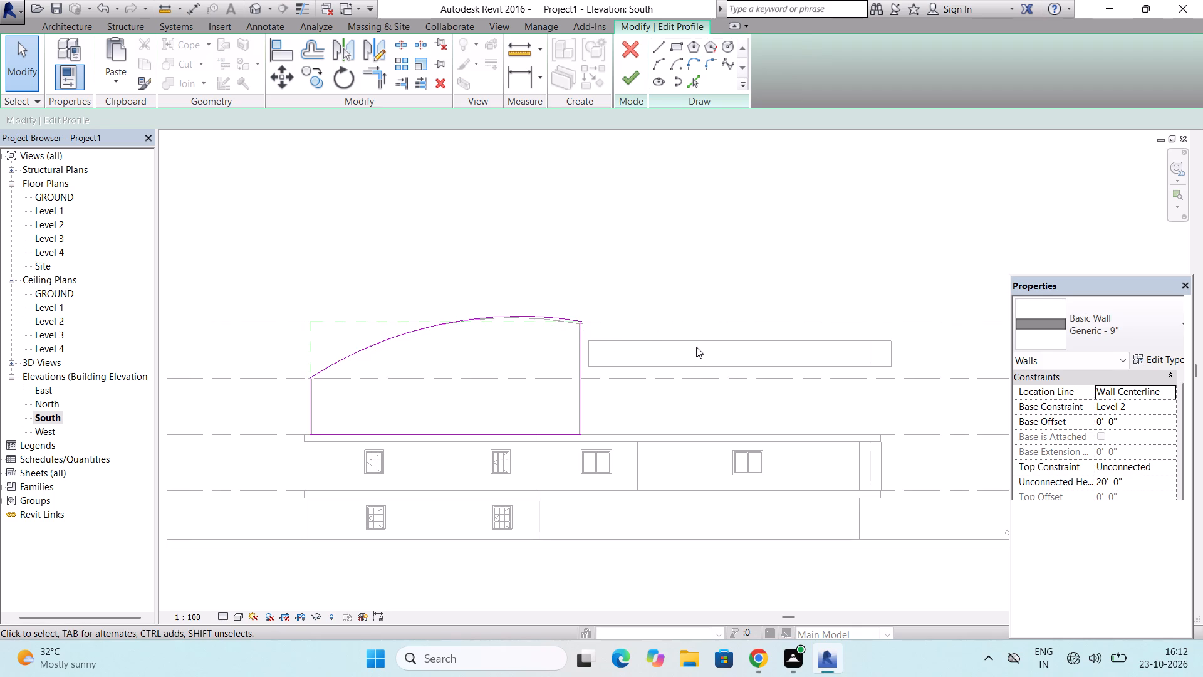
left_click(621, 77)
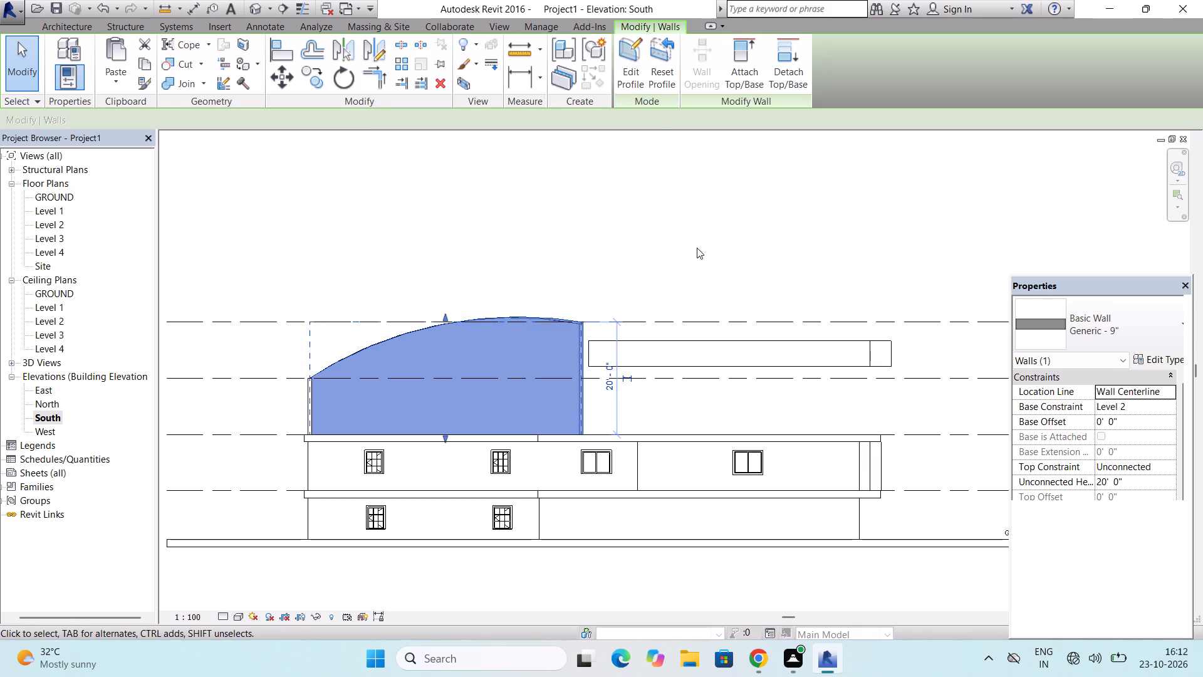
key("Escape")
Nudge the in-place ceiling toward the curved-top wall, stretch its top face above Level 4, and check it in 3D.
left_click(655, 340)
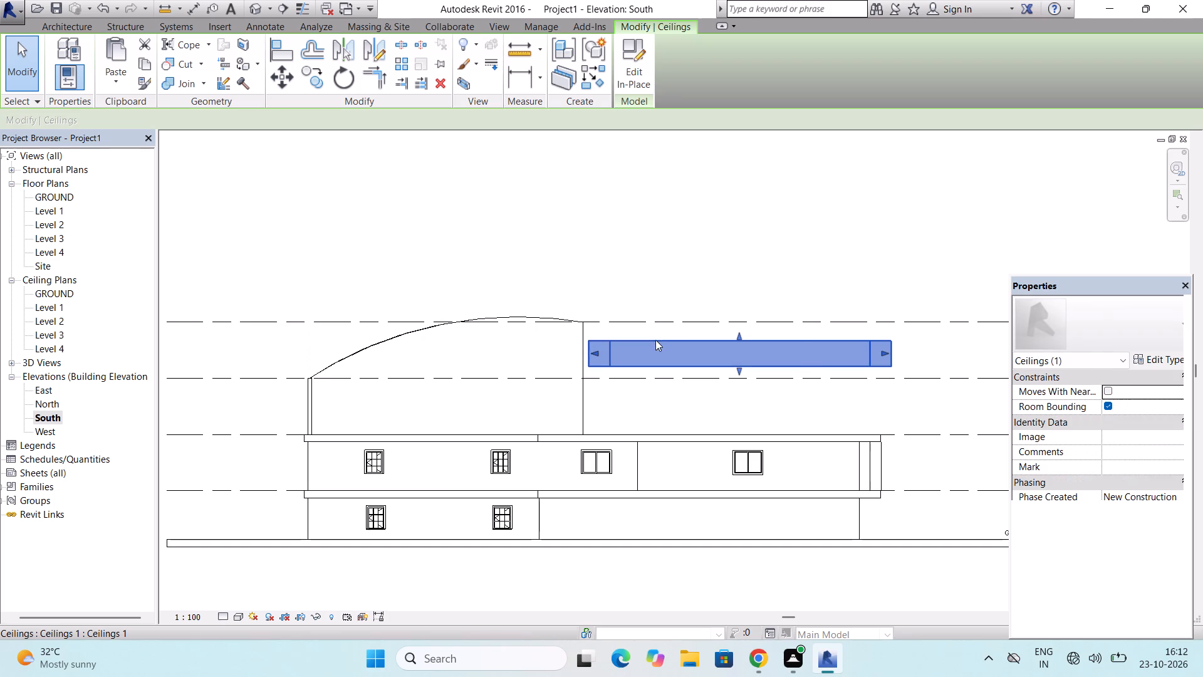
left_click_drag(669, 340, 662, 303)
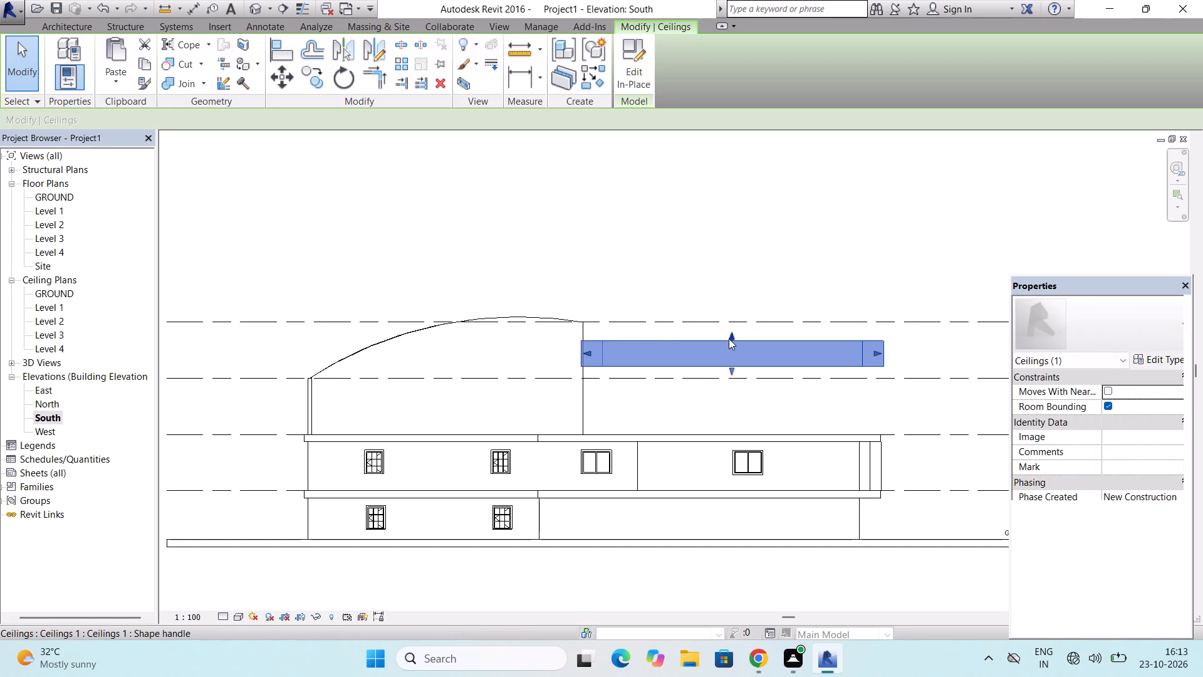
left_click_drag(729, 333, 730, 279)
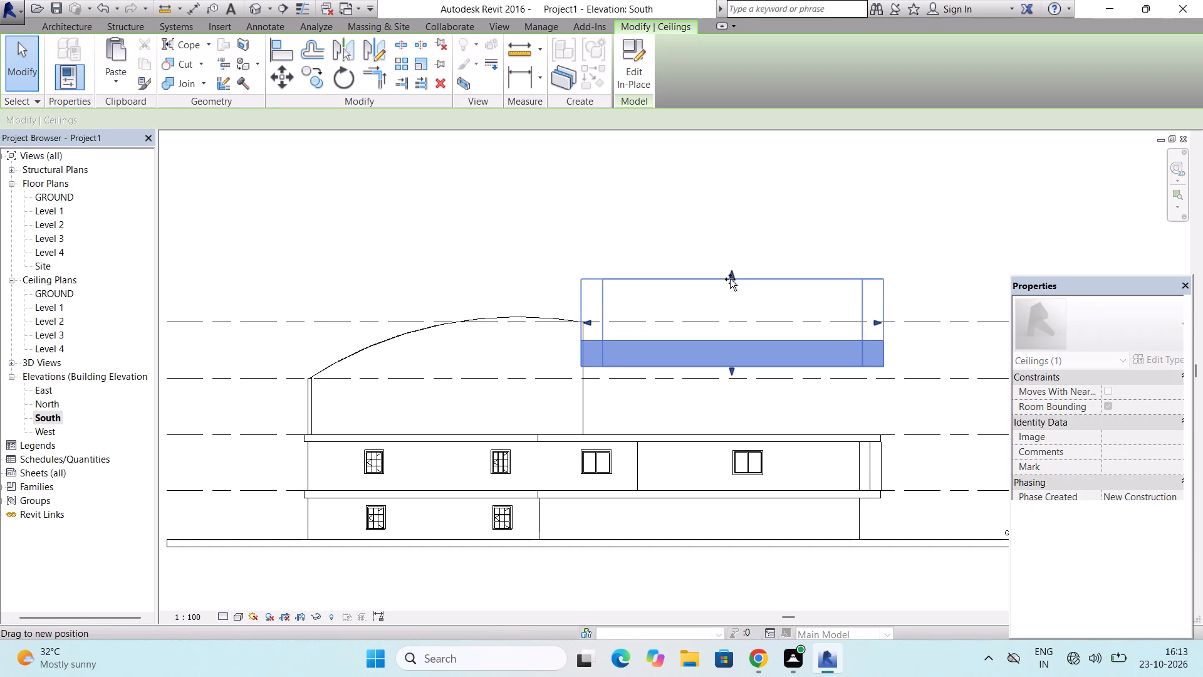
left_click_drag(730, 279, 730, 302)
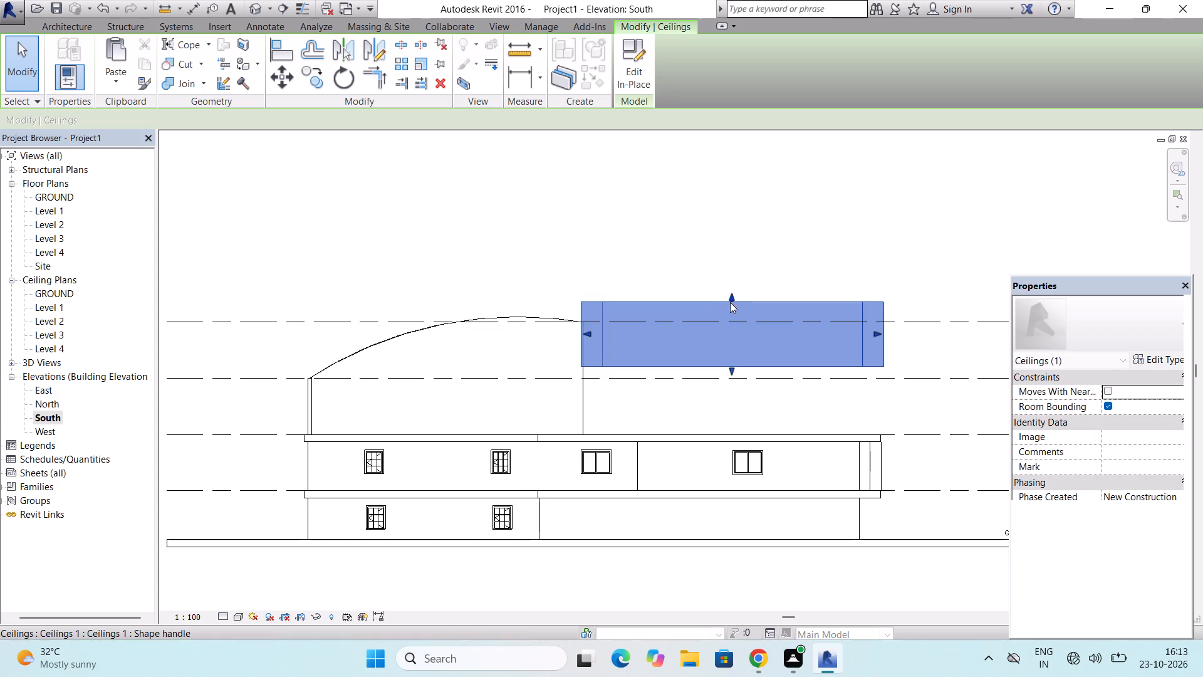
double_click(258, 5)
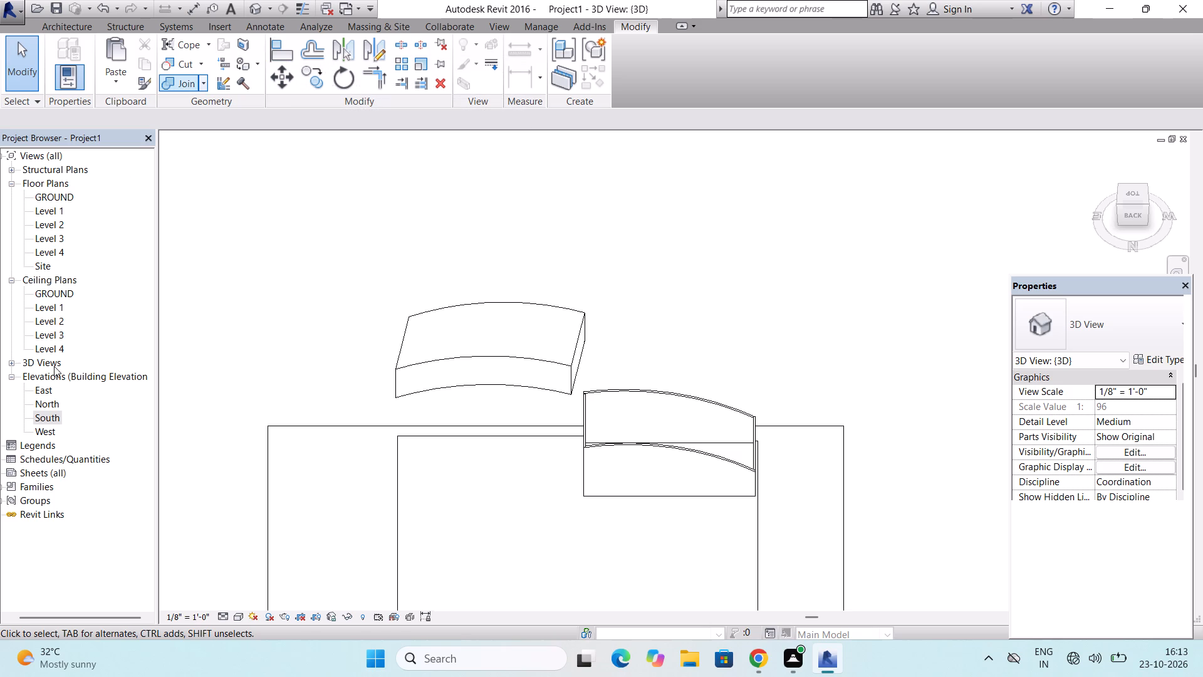
In the South elevation, move the in-place ceiling sideways until it spans the curved-top wall.
double_click(51, 413)
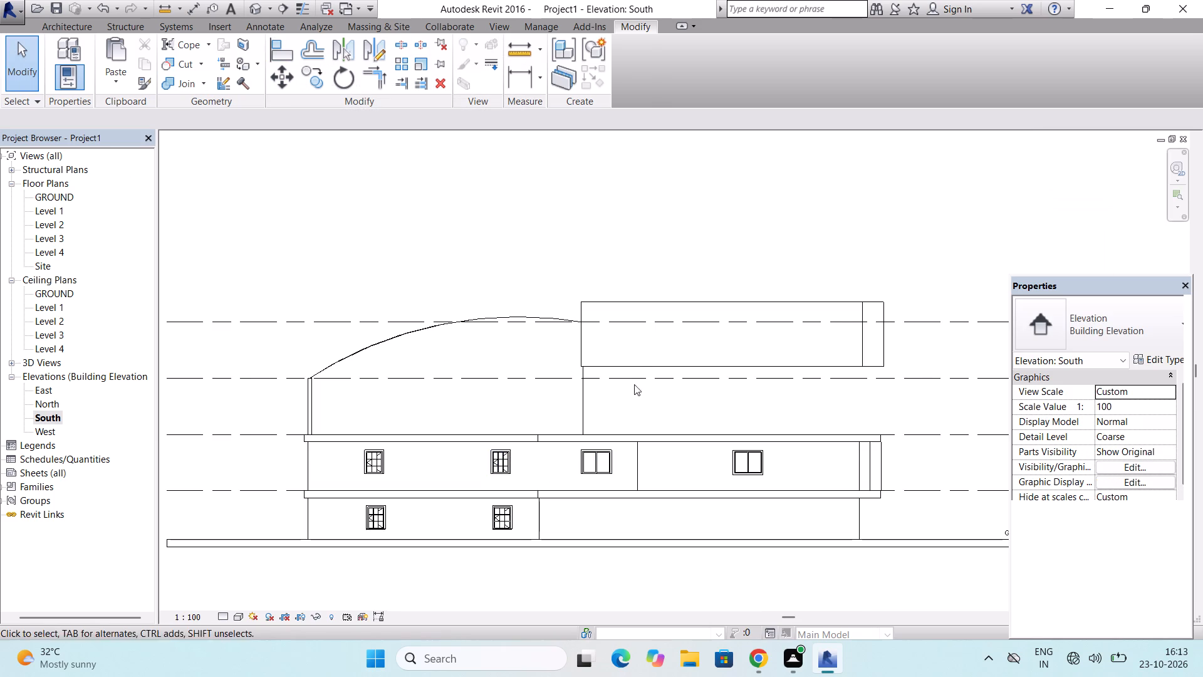
left_click_drag(631, 364, 563, 355)
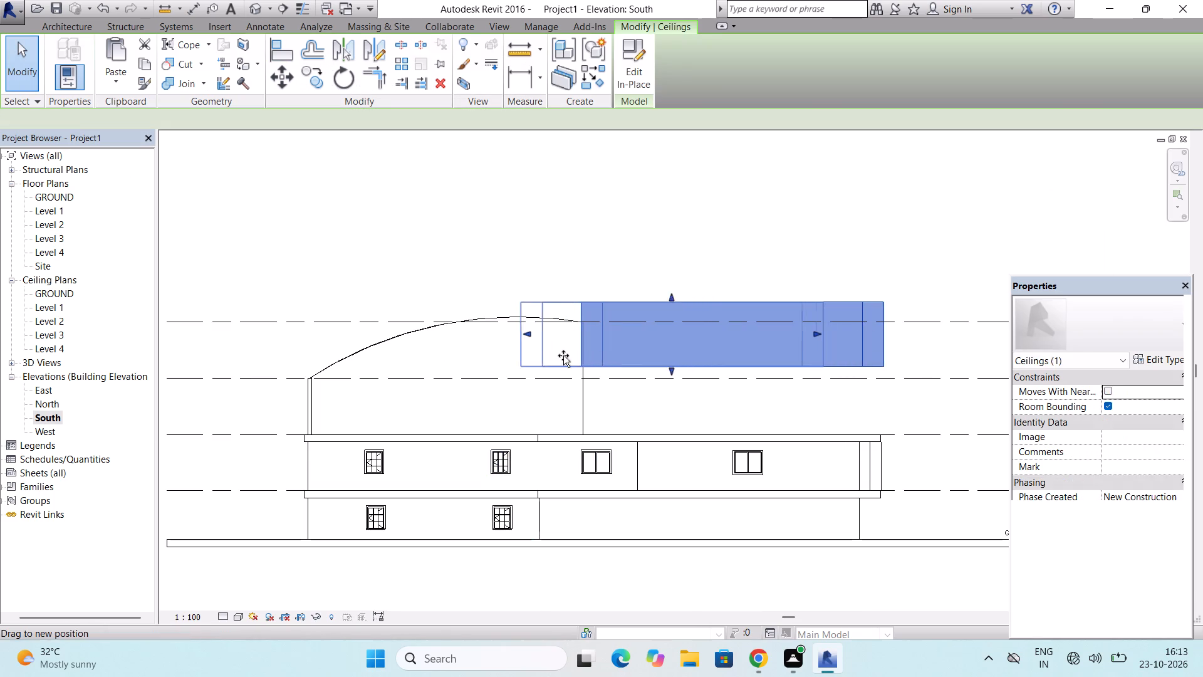
left_click_drag(563, 355, 356, 379)
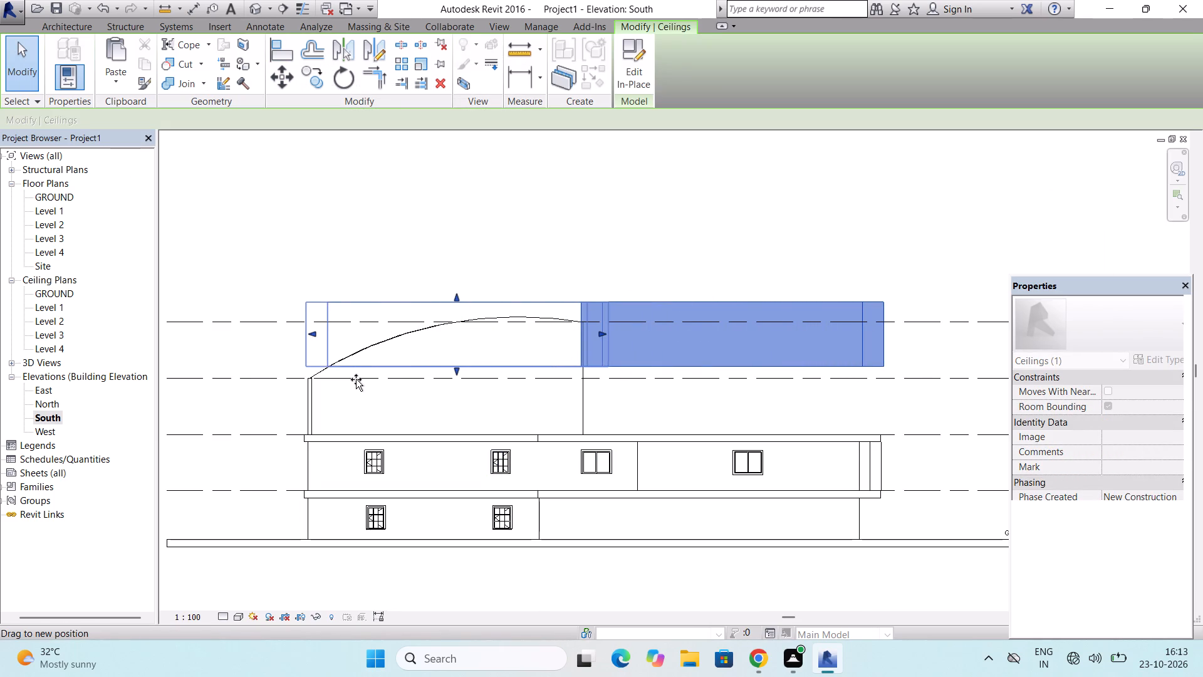
left_click_drag(356, 379, 346, 379)
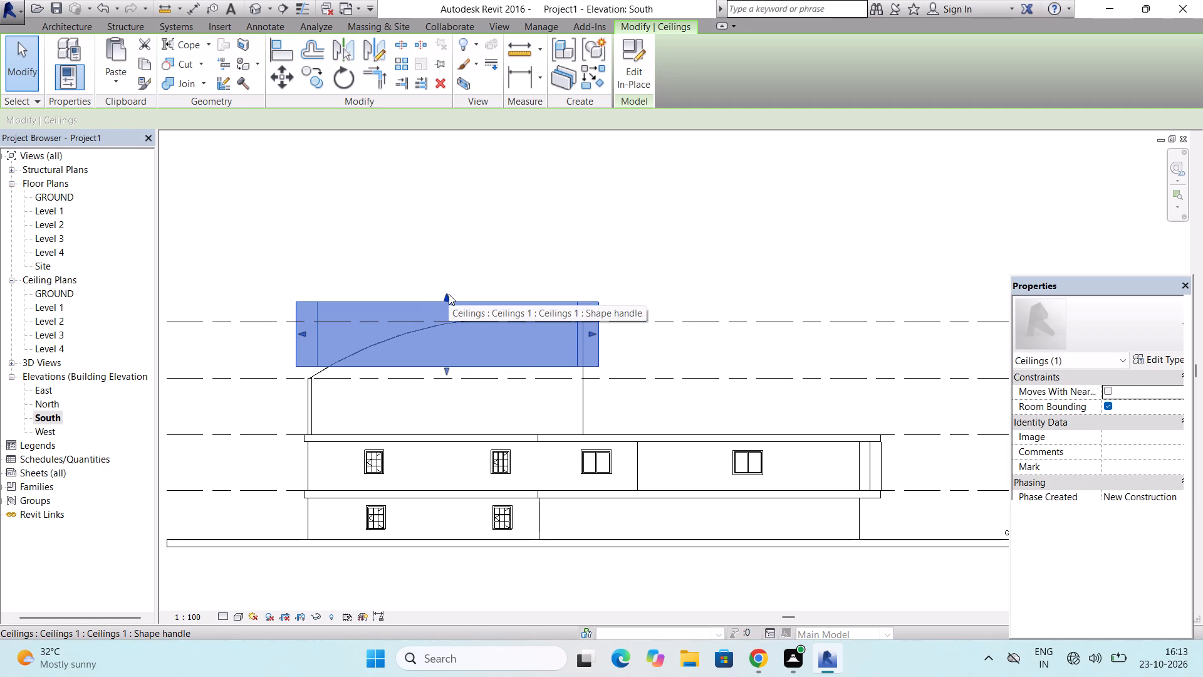
Adjust the in-place ceiling's top face to the height of the curved wall's peak, just above Level 4.
left_click_drag(449, 294, 448, 317)
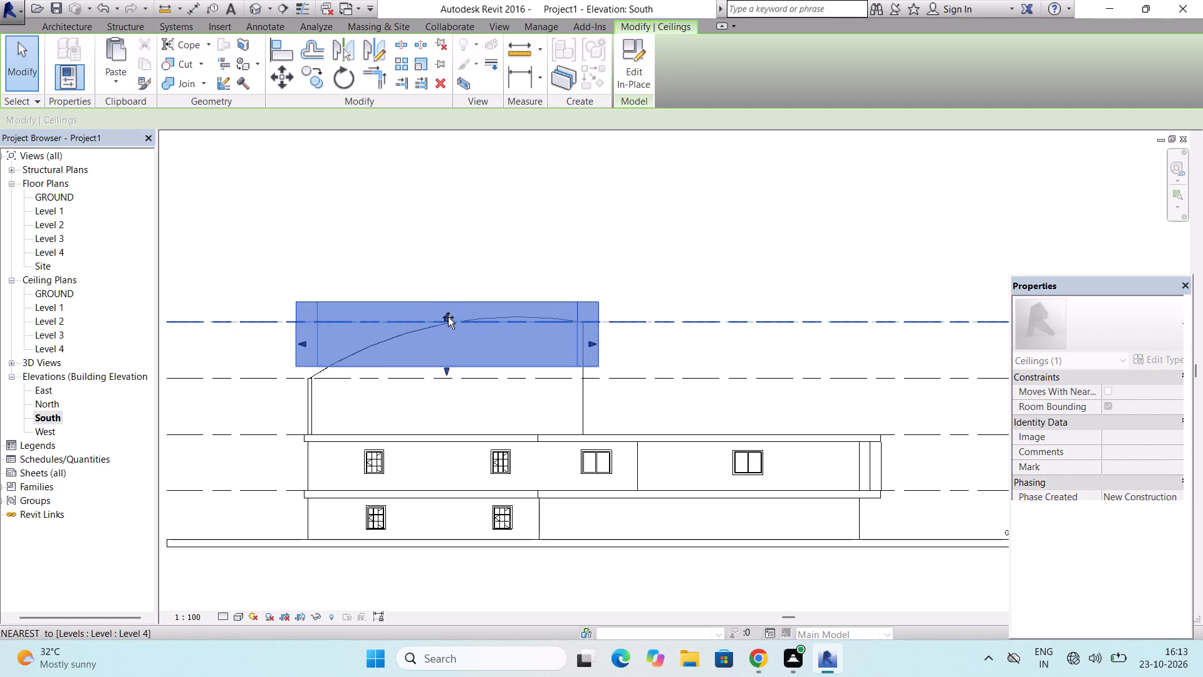
left_click_drag(448, 317, 449, 314)
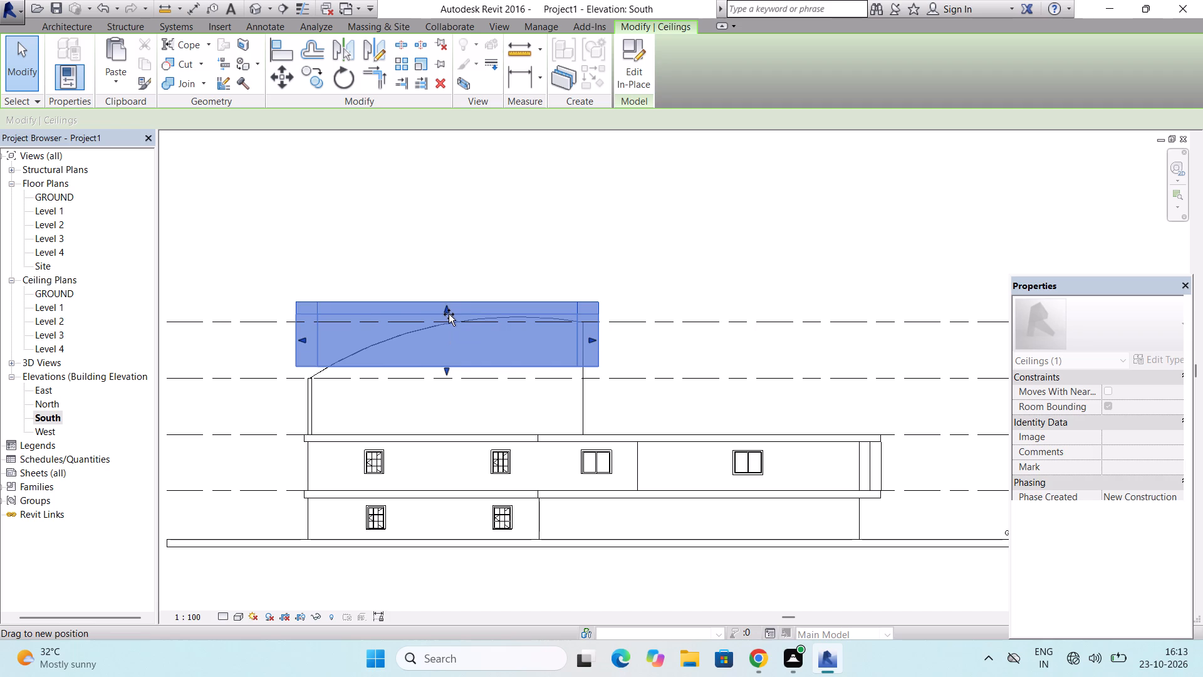
left_click_drag(449, 314, 449, 317)
scroll(449, 317, "up", 6)
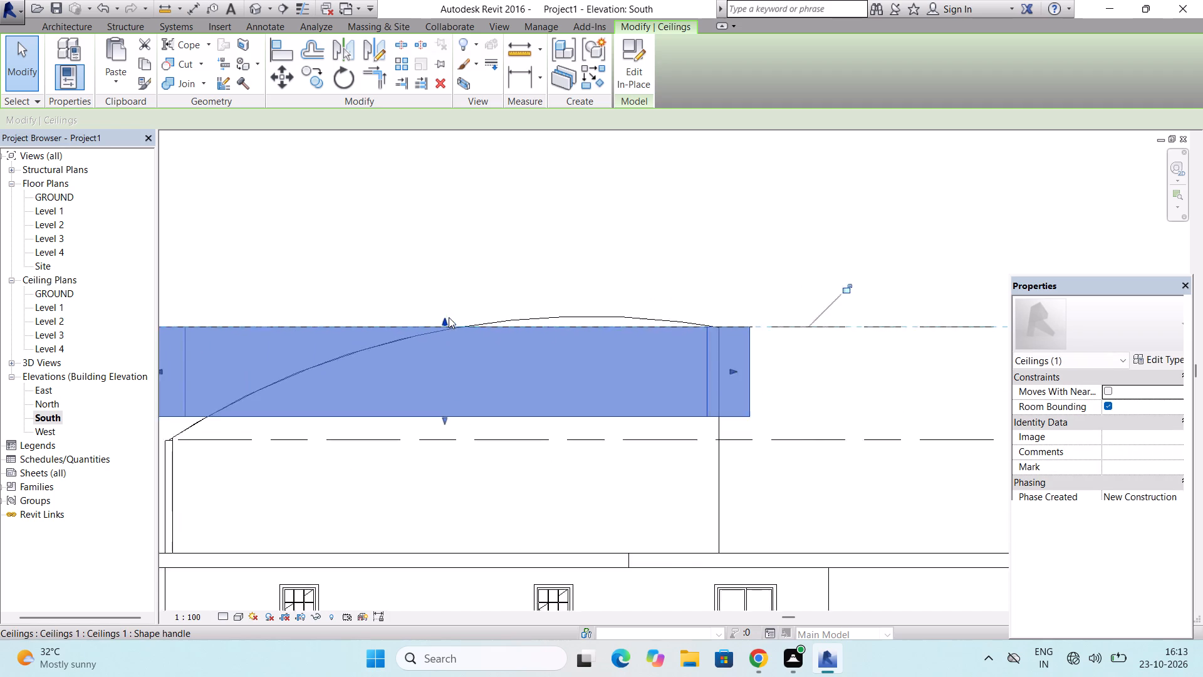
scroll(449, 317, "up", 5)
left_click_drag(440, 331, 440, 325)
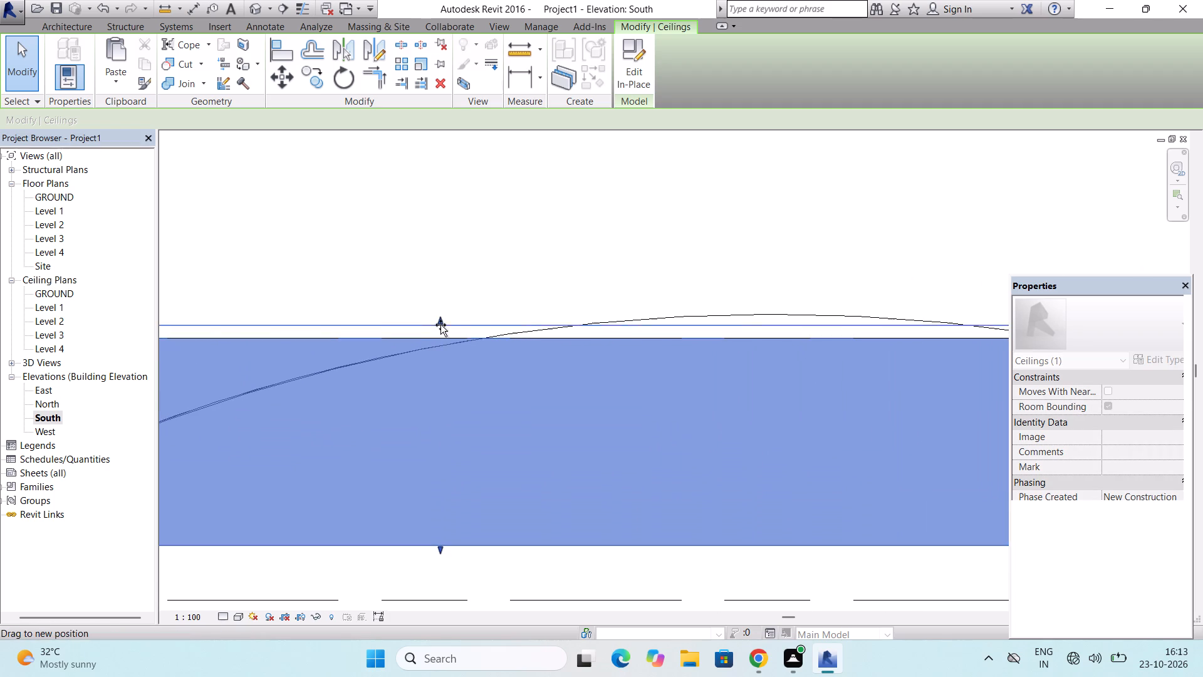
left_click_drag(440, 325, 440, 316)
Stretch the in-place ceiling's bottom face down to Level 3, where the wall's curve starts.
scroll(440, 316, "down", 8)
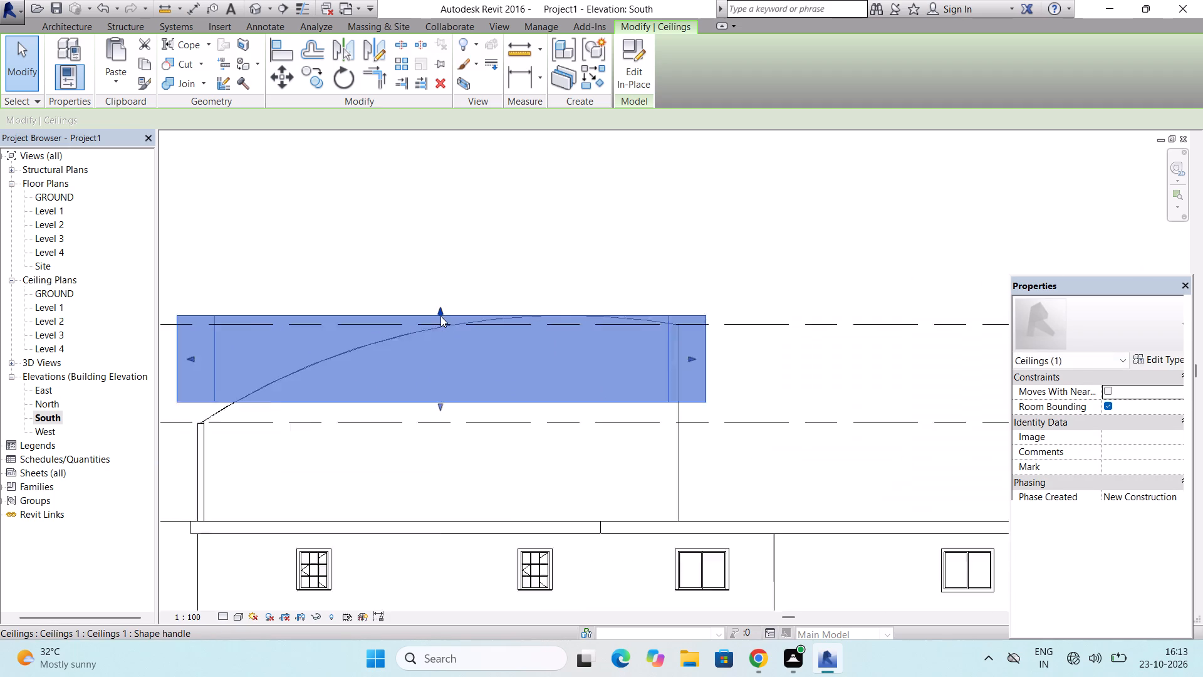
scroll(440, 316, "down", 1)
left_click_drag(441, 384, 442, 398)
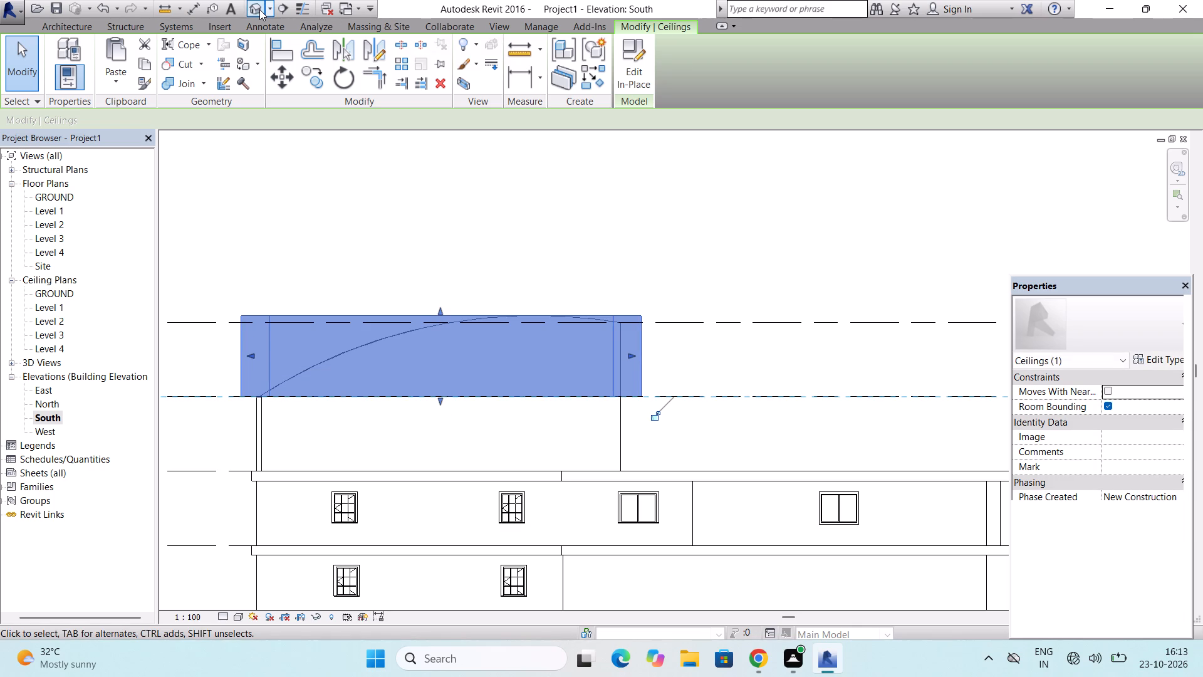
Examine in 3D, from the side and front, how the in-place ceiling sits relative to the curved-top walls.
left_click(259, 9)
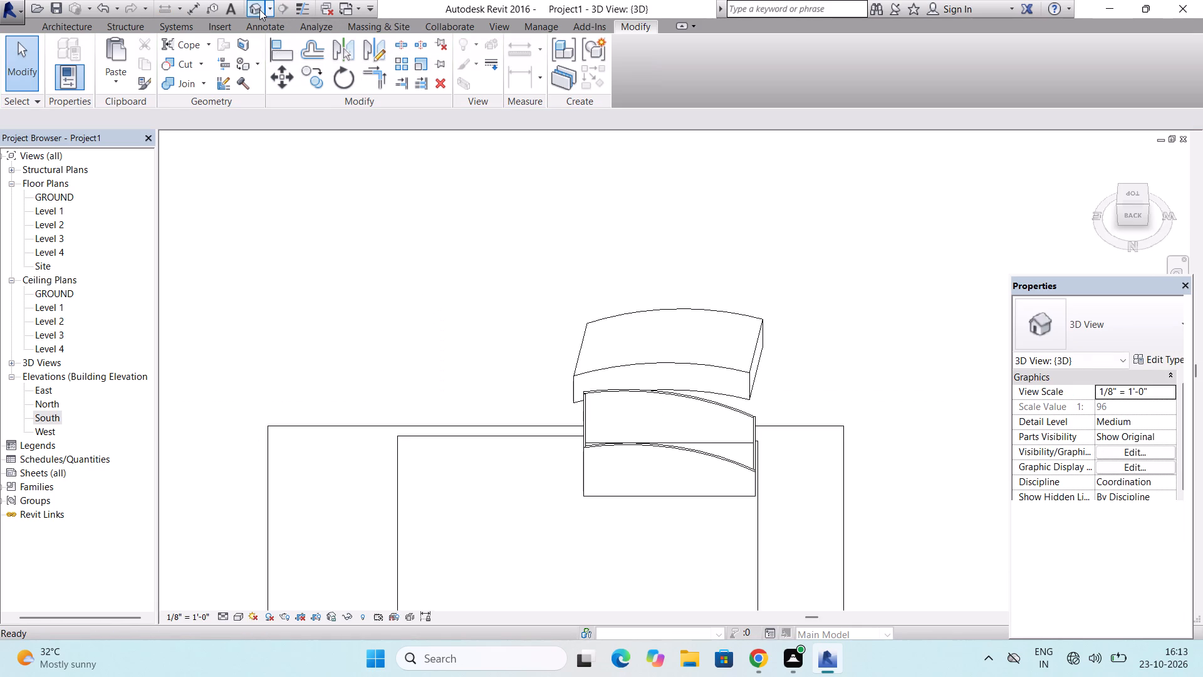
scroll(260, 19, "down", 6)
scroll(450, 305, "down", 3)
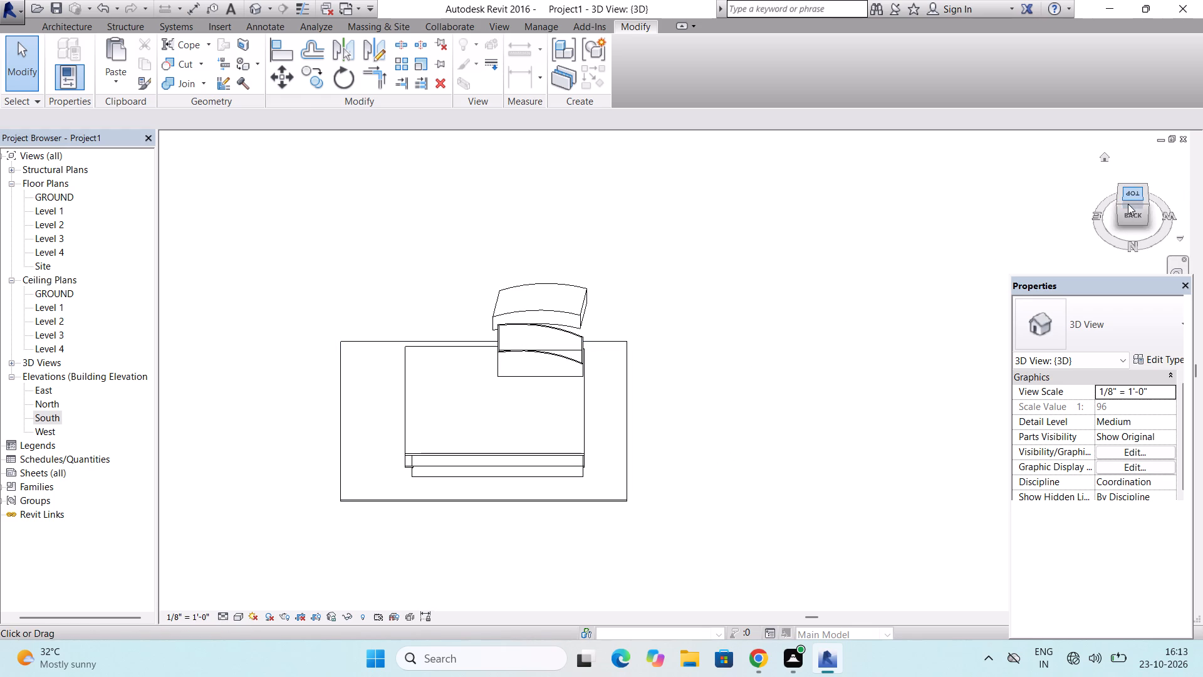
left_click_drag(1120, 204, 892, 164)
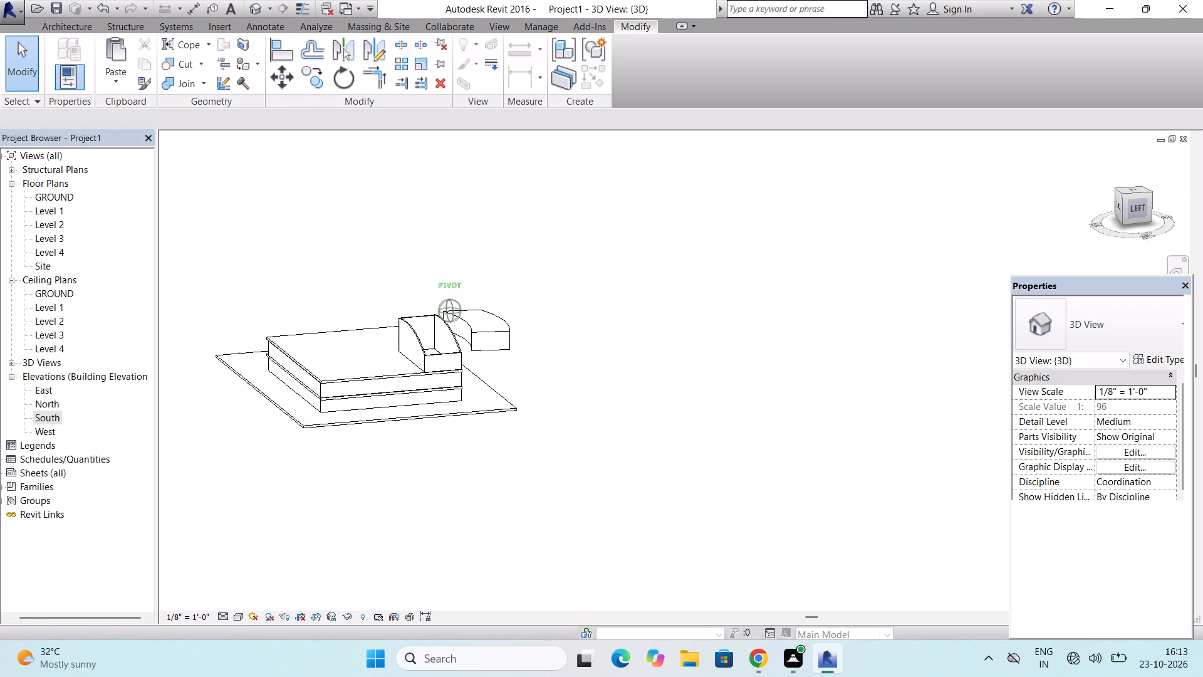
left_click_drag(892, 164, 715, 200)
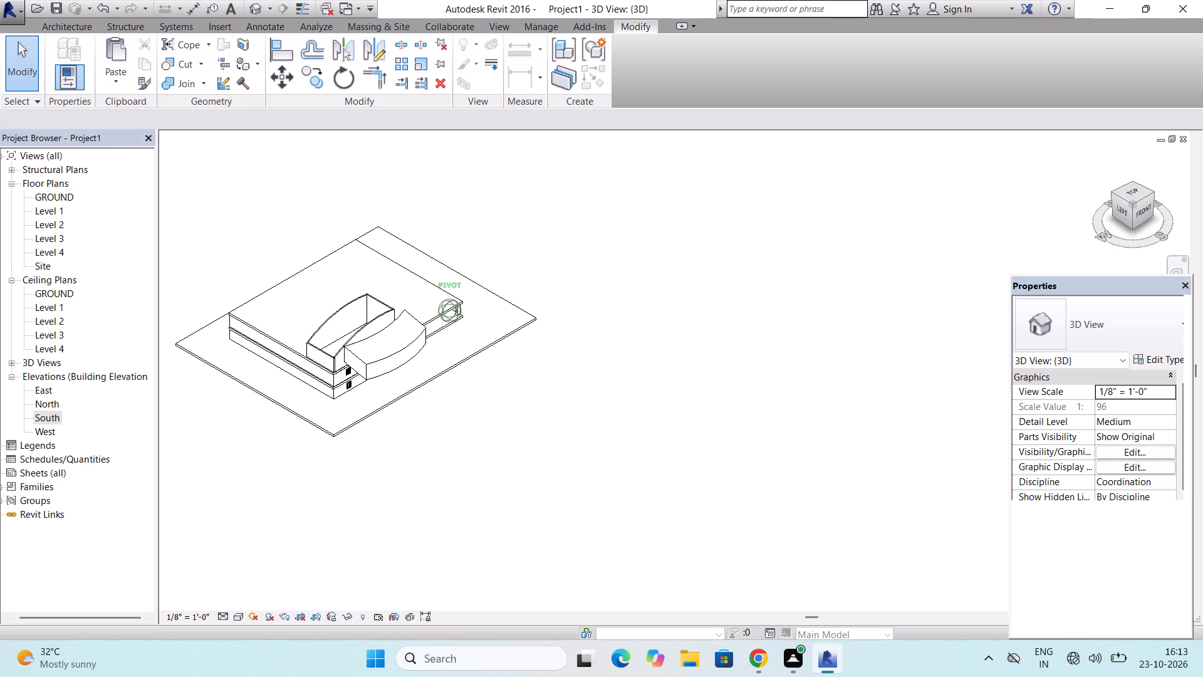
left_click_drag(715, 200, 607, 188)
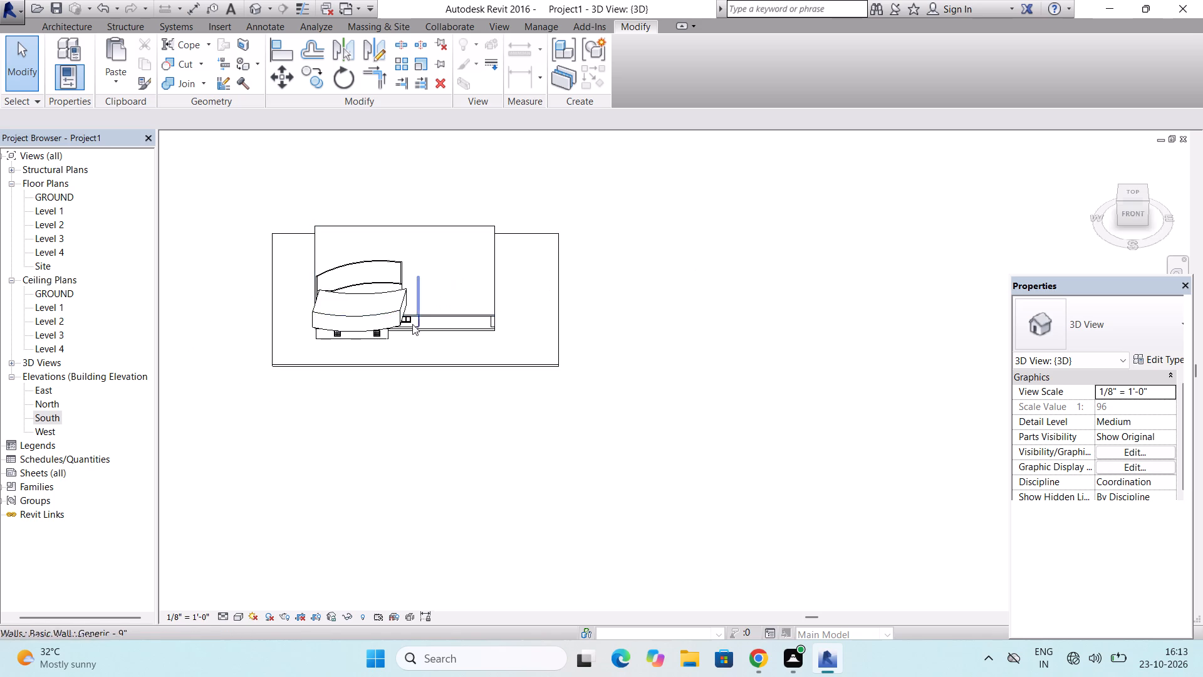
Delete the in-place ceiling covering the curved-top walls in the 3D view.
scroll(318, 325, "up", 6)
left_click(367, 305)
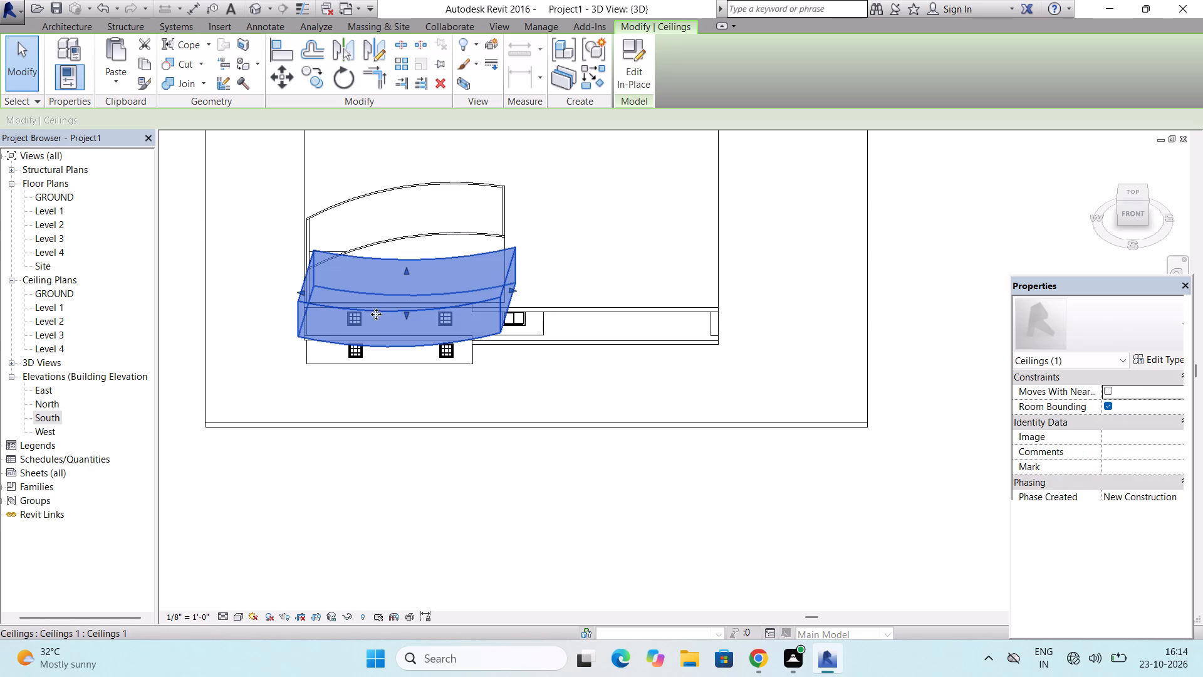
left_click_drag(398, 338, 414, 275)
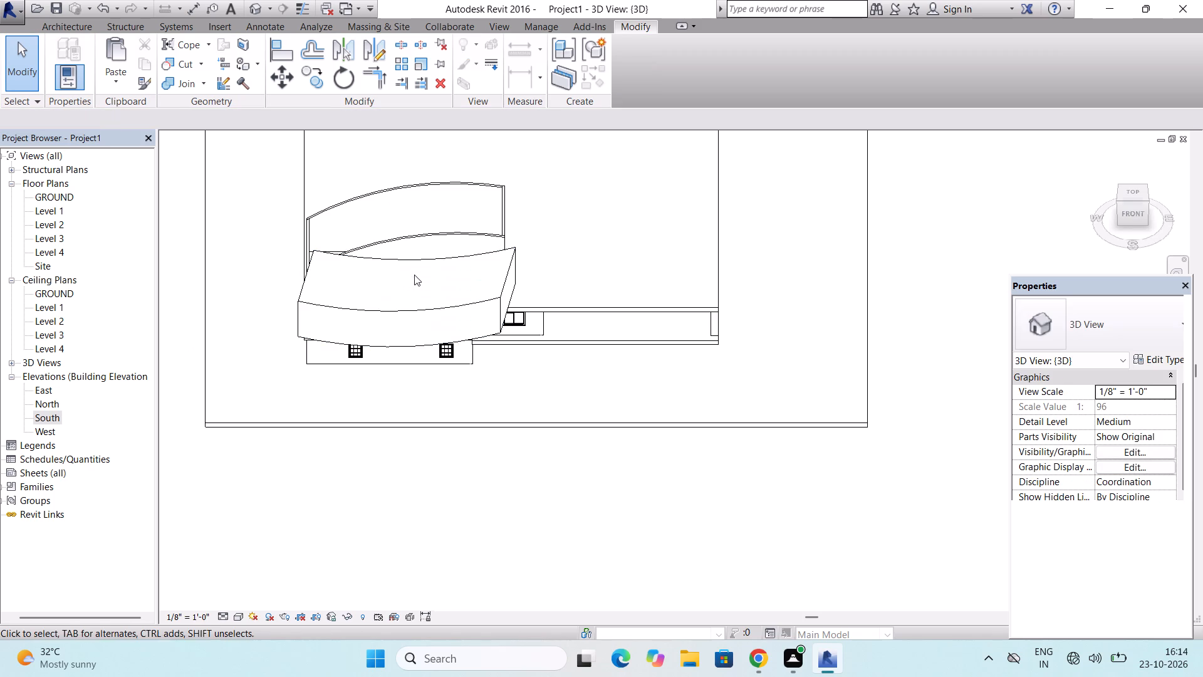
left_click(432, 310)
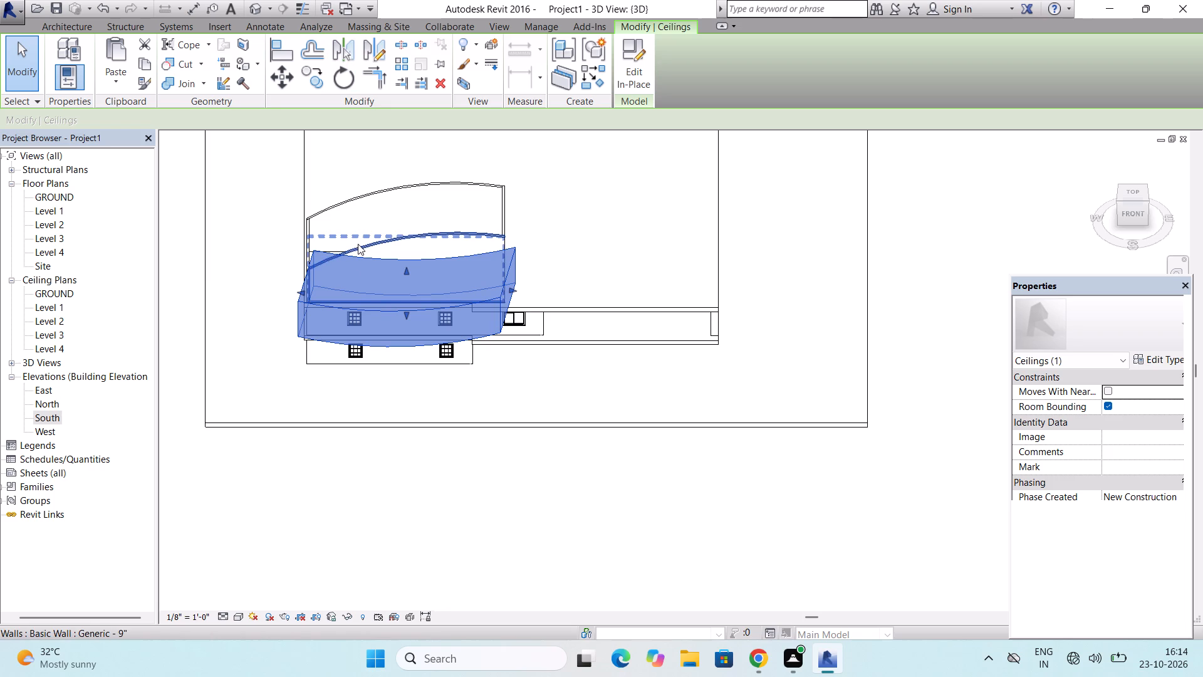
key("Delete")
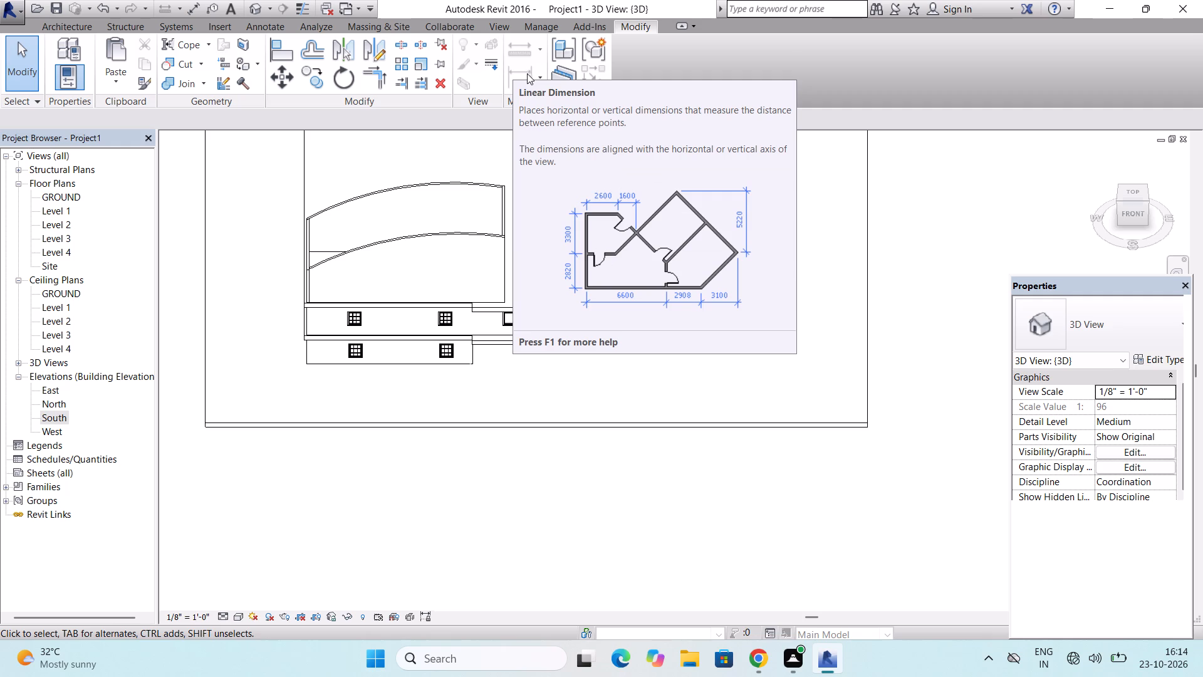
Examine the Level 3, Level 2 and Level 4 floor plans and view the curved-top walls from above in 3D.
left_click(95, 21)
scroll(311, 63, "up", 3)
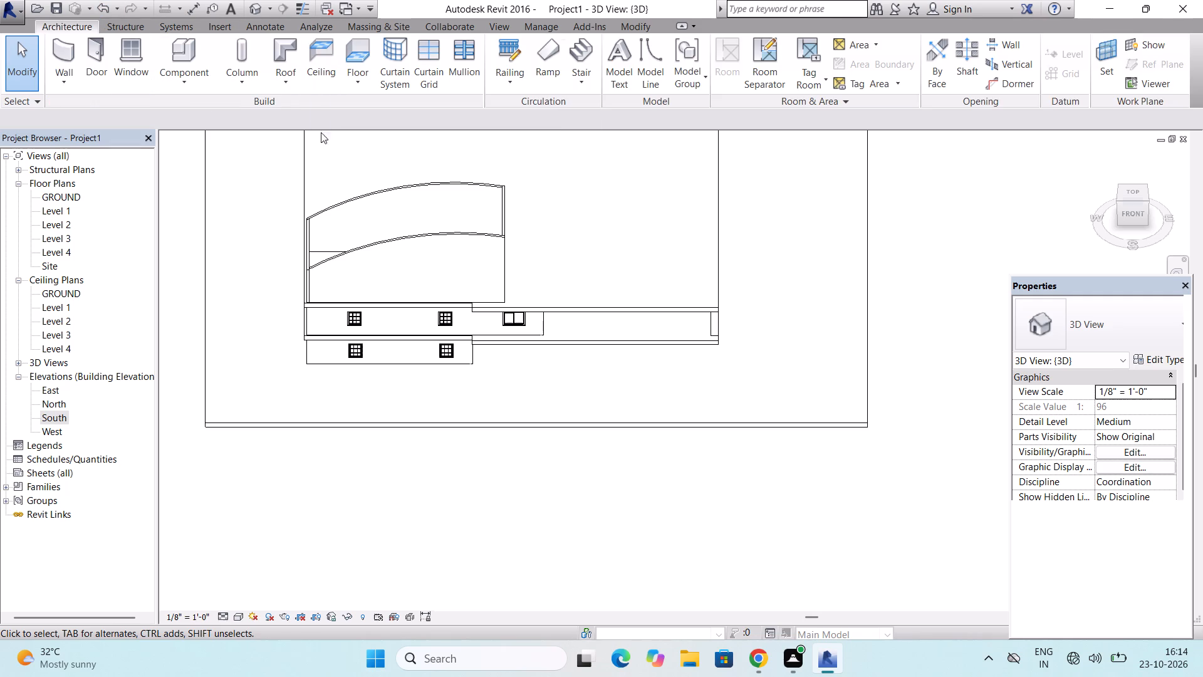
scroll(325, 167, "down", 2)
double_click(66, 233)
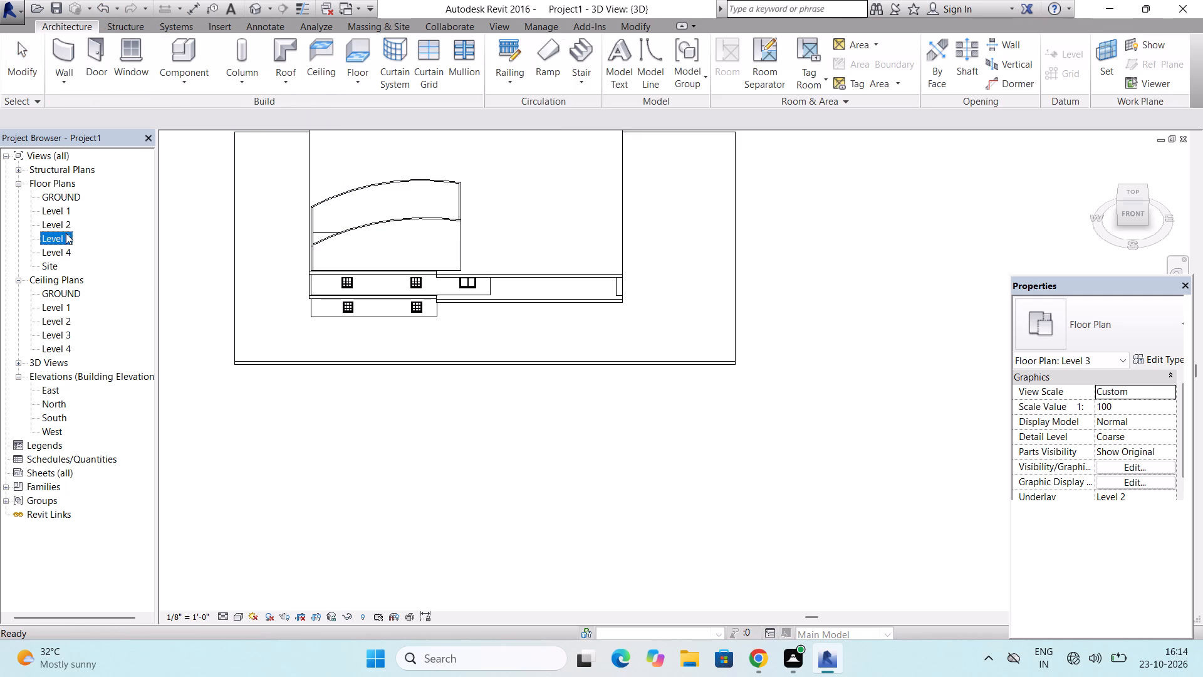
double_click(66, 227)
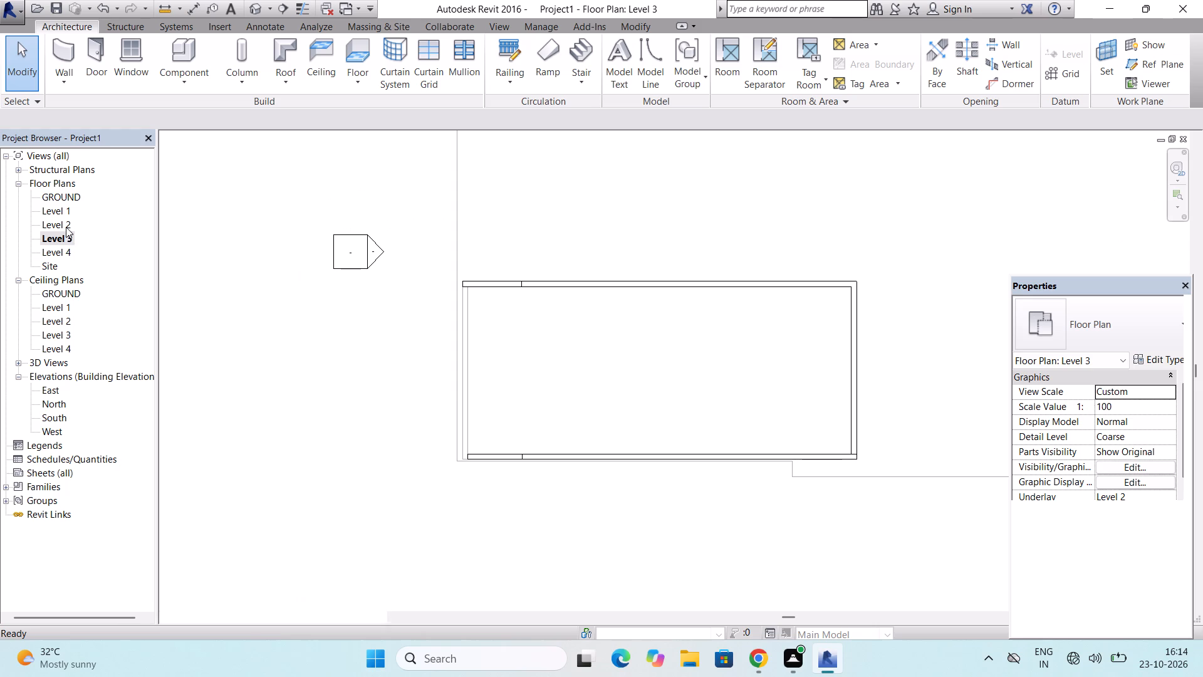
scroll(468, 348, "down", 5)
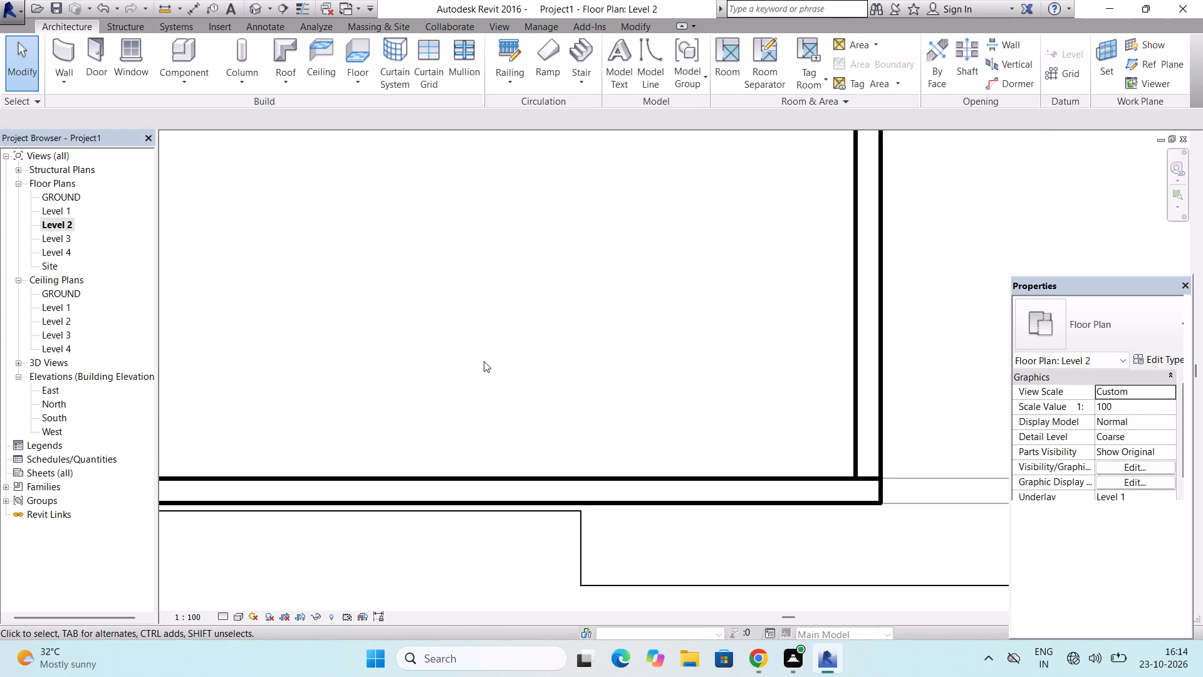
scroll(484, 361, "down", 10)
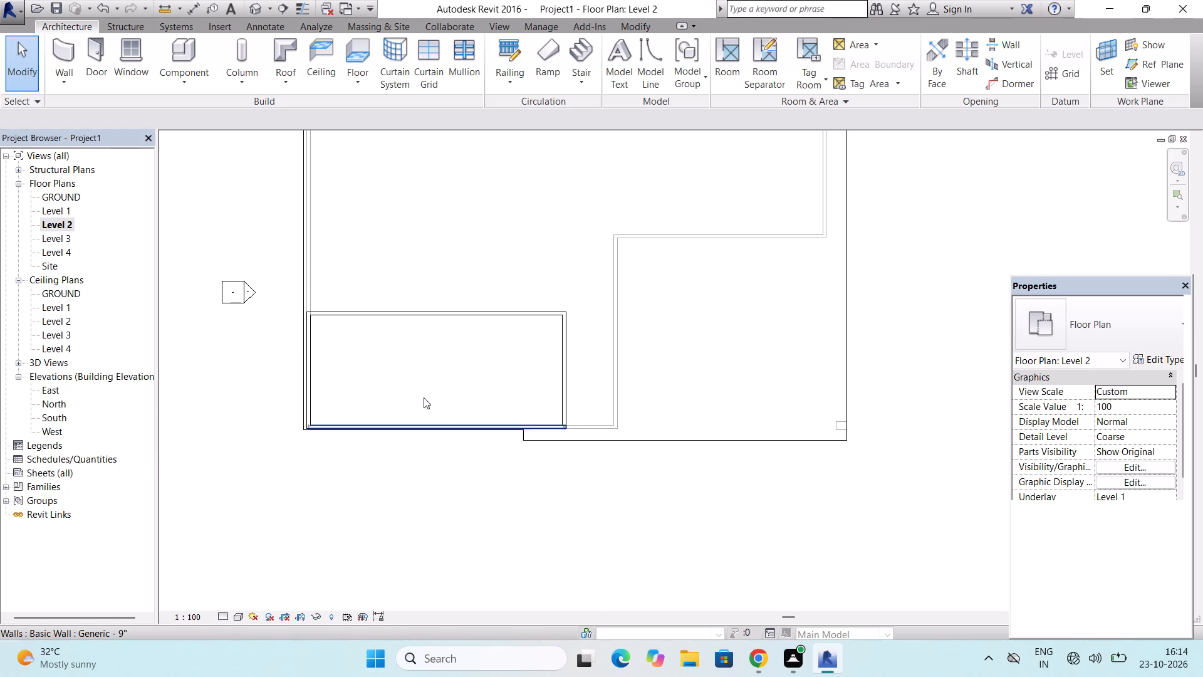
double_click(66, 253)
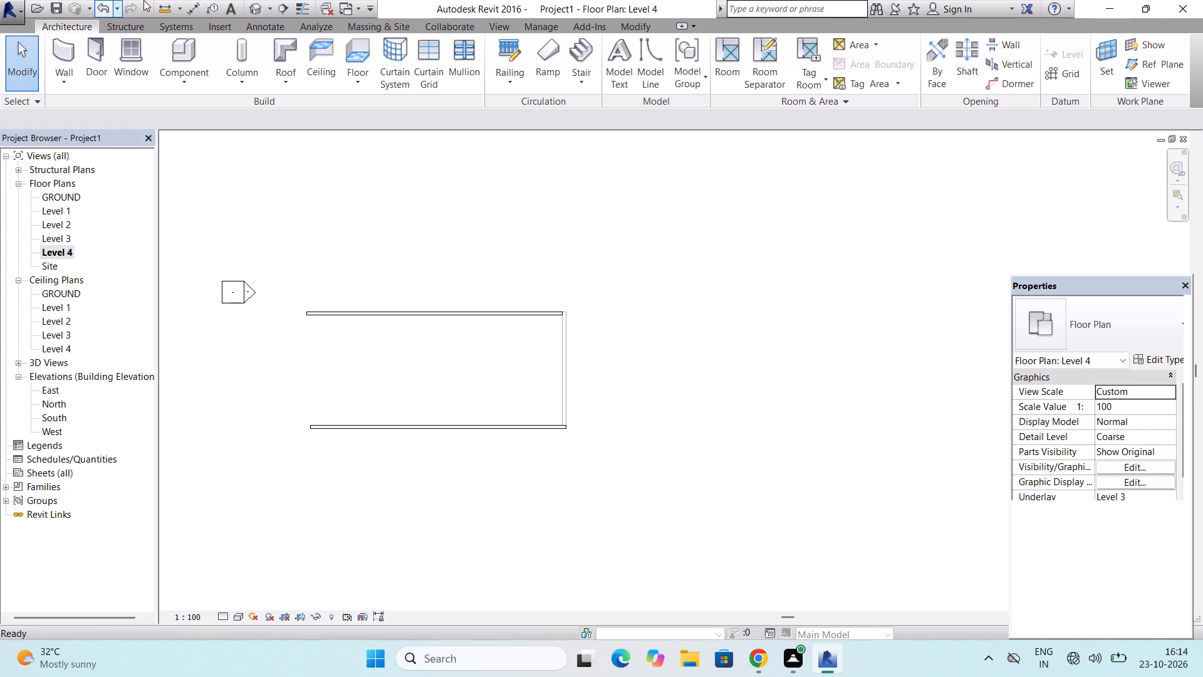
left_click(249, 9)
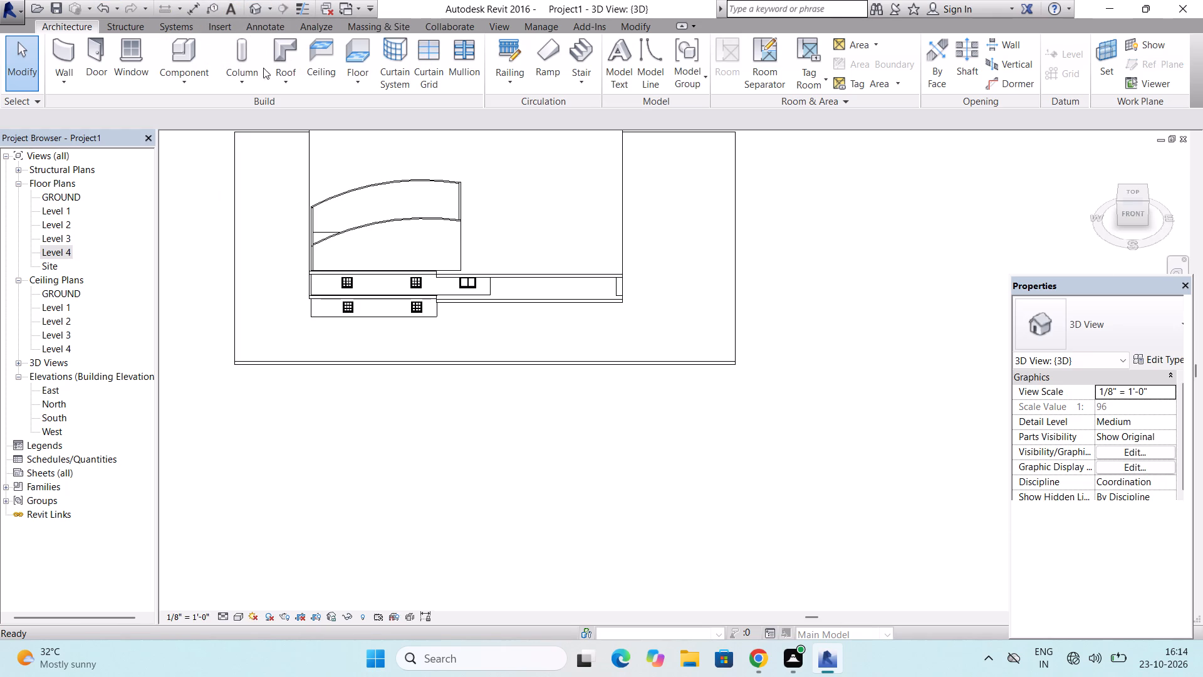
scroll(279, 82, "up", 3)
scroll(343, 172, "up", 5)
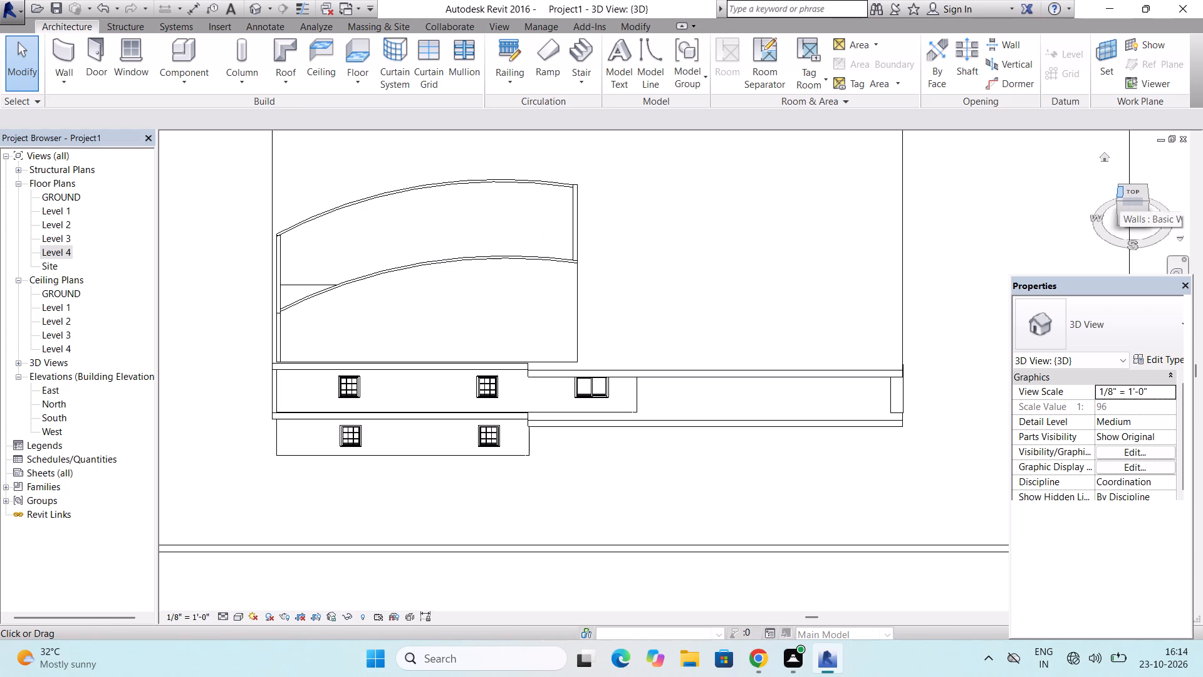
left_click_drag(1120, 199, 1115, 235)
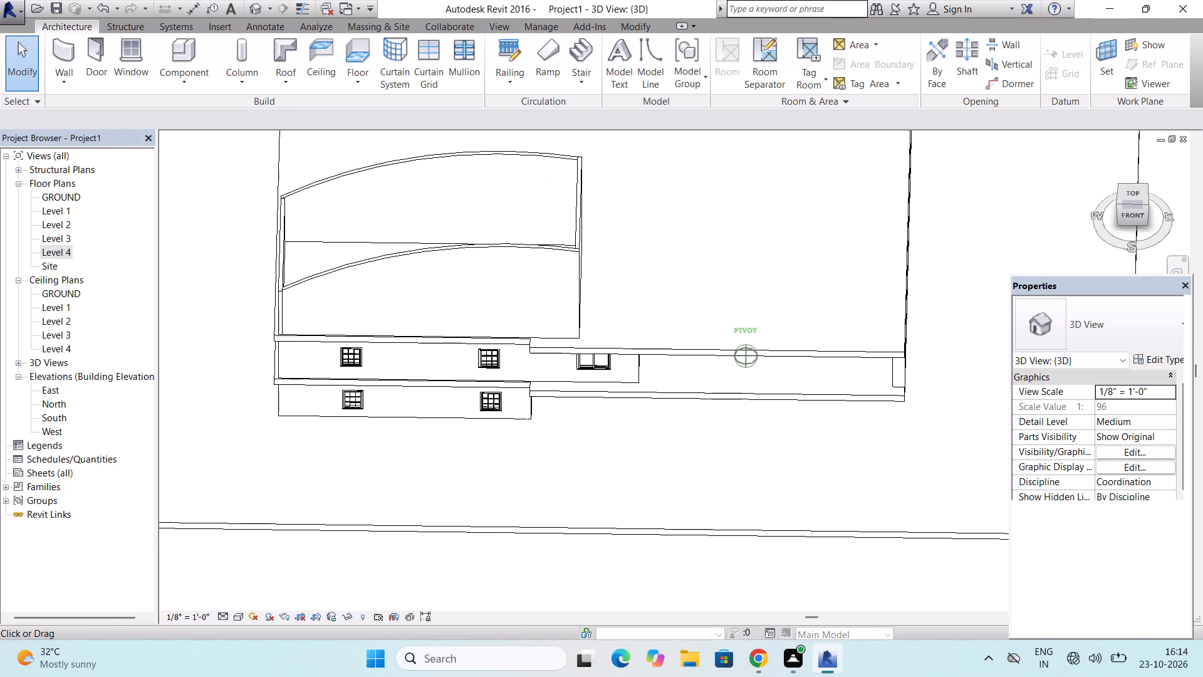
left_click_drag(1115, 235, 1109, 268)
scroll(740, 270, "down", 2)
scroll(519, 171, "up", 3)
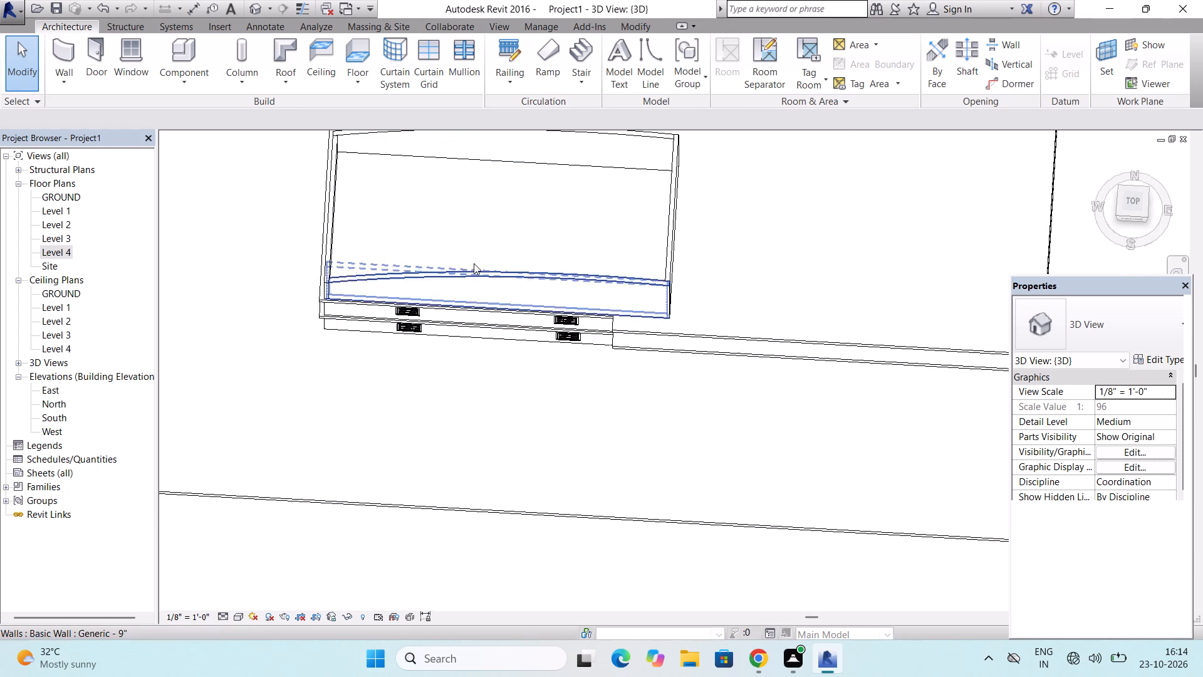
scroll(474, 263, "down", 3)
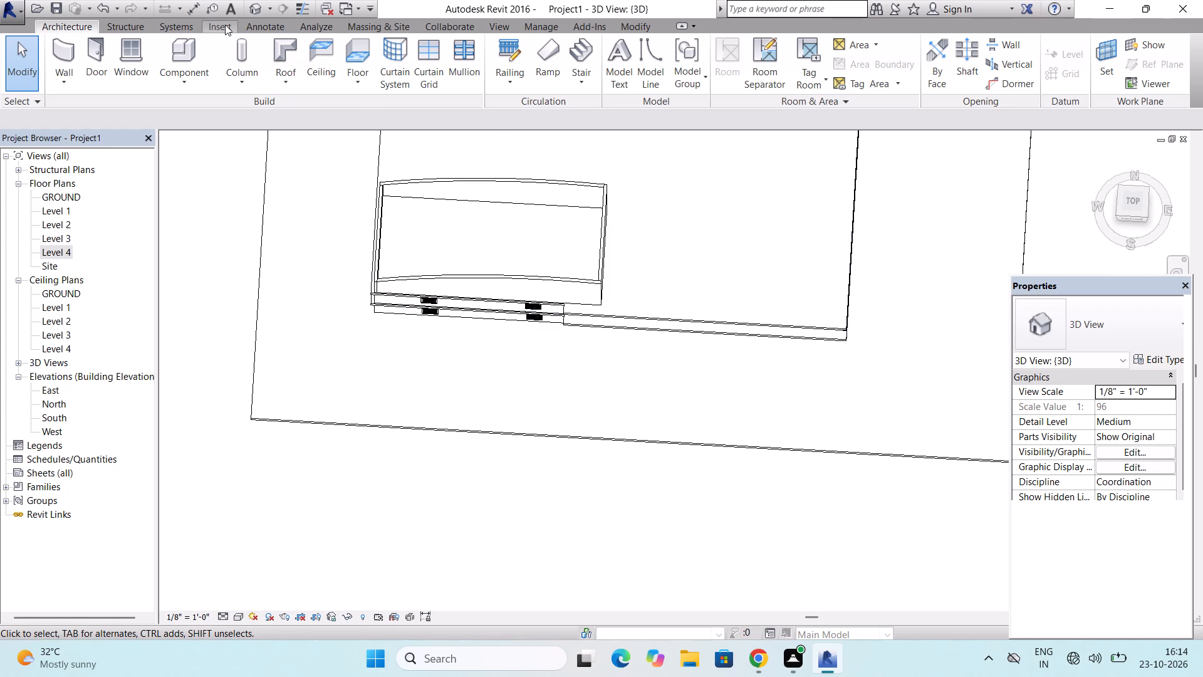
Start a sketched 600 x 1200mm grid ceiling and draw an arc boundary along the north curved-top wall, from its west corner to its east side.
left_click(310, 66)
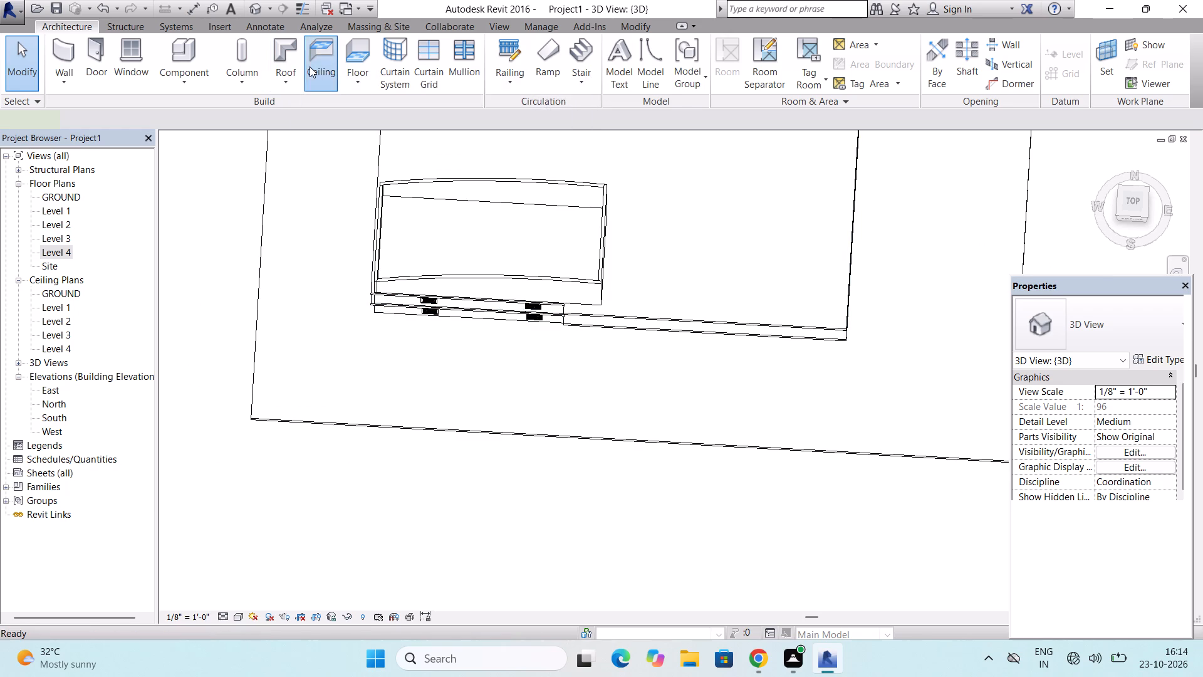
left_click(690, 63)
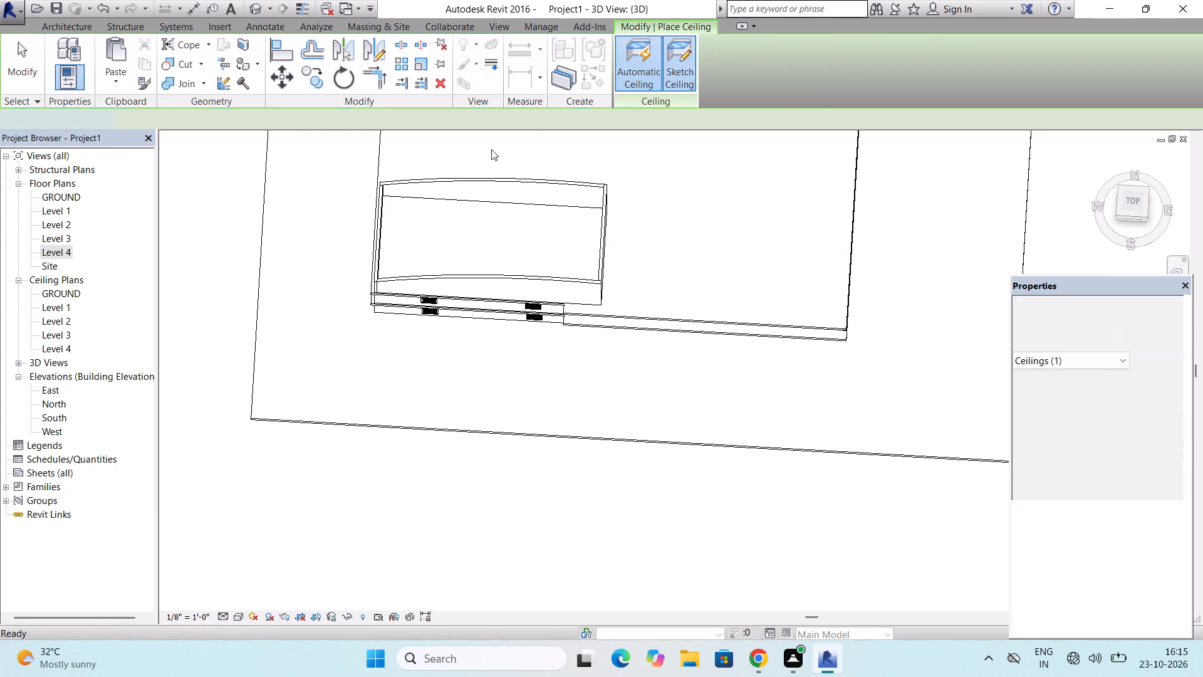
scroll(358, 160, "up", 8)
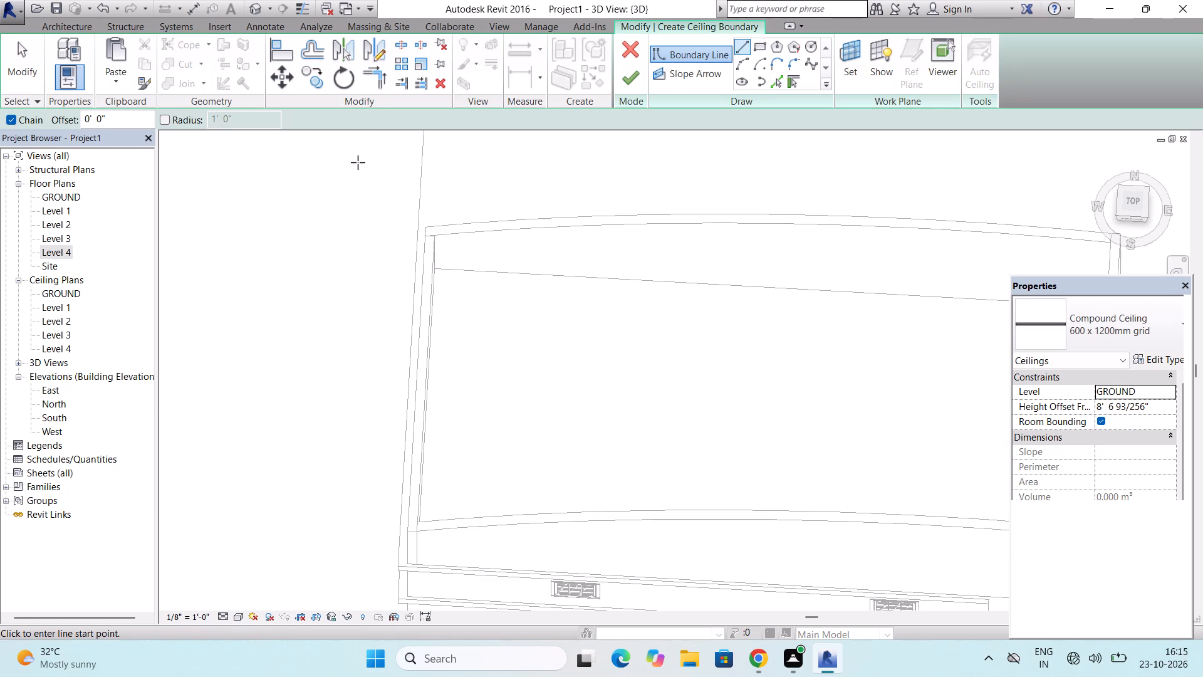
left_click(747, 56)
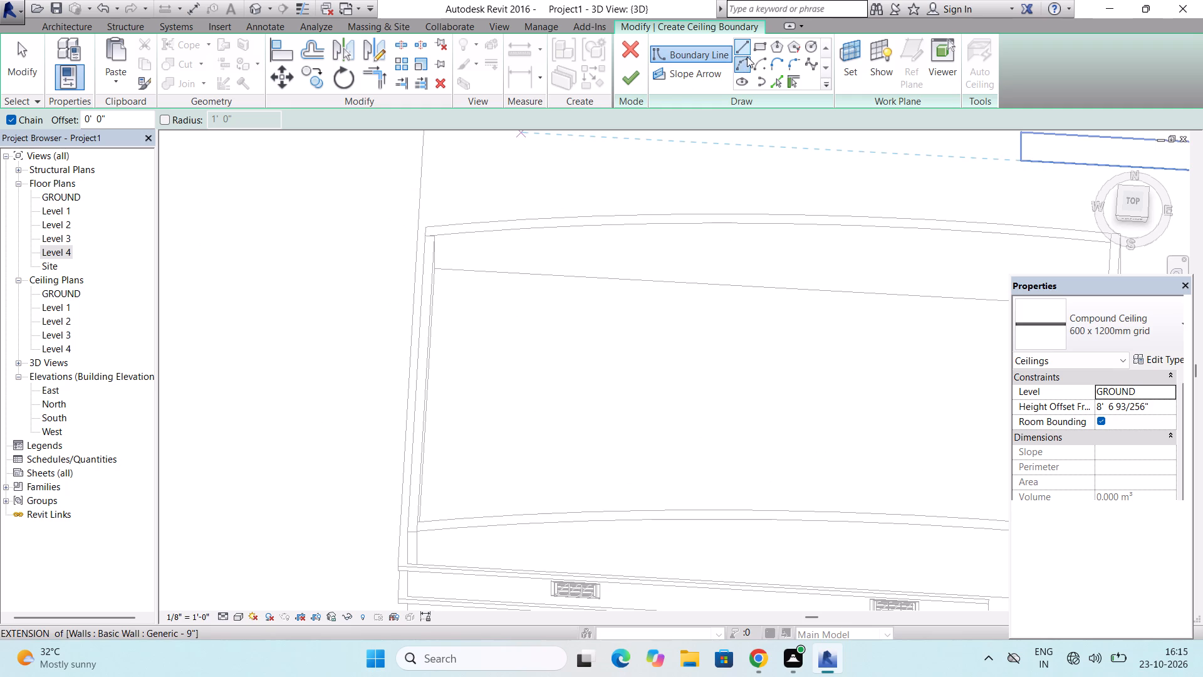
scroll(425, 233, "up", 10)
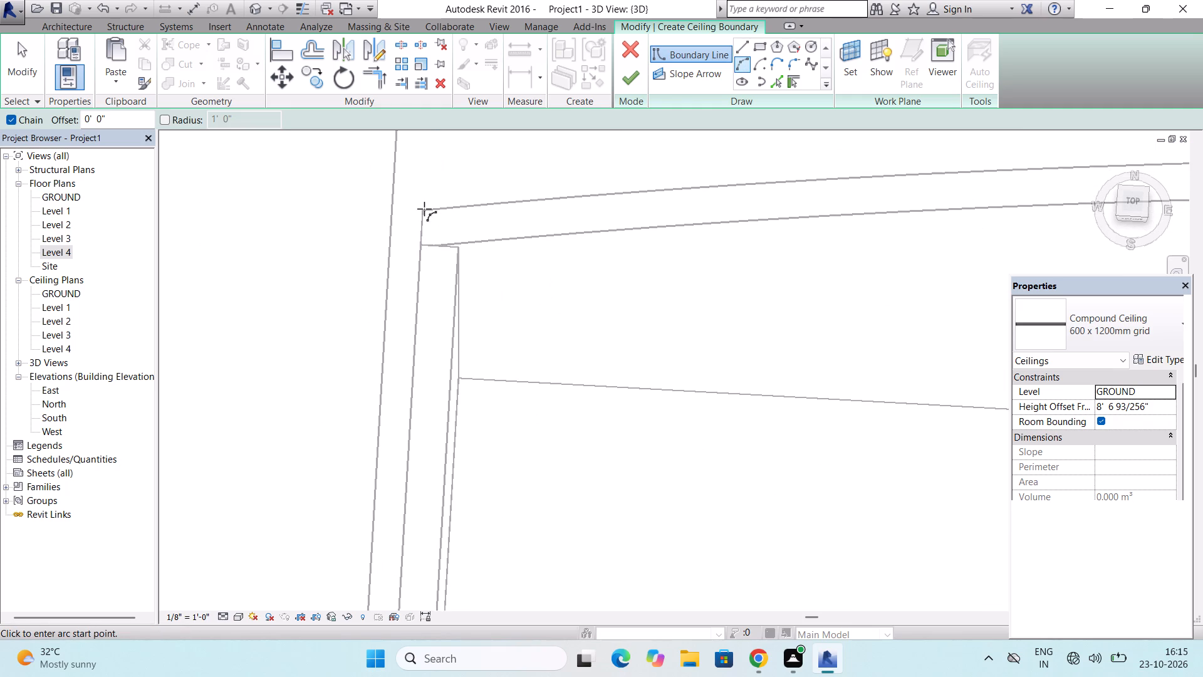
left_click(423, 210)
scroll(423, 210, "down", 6)
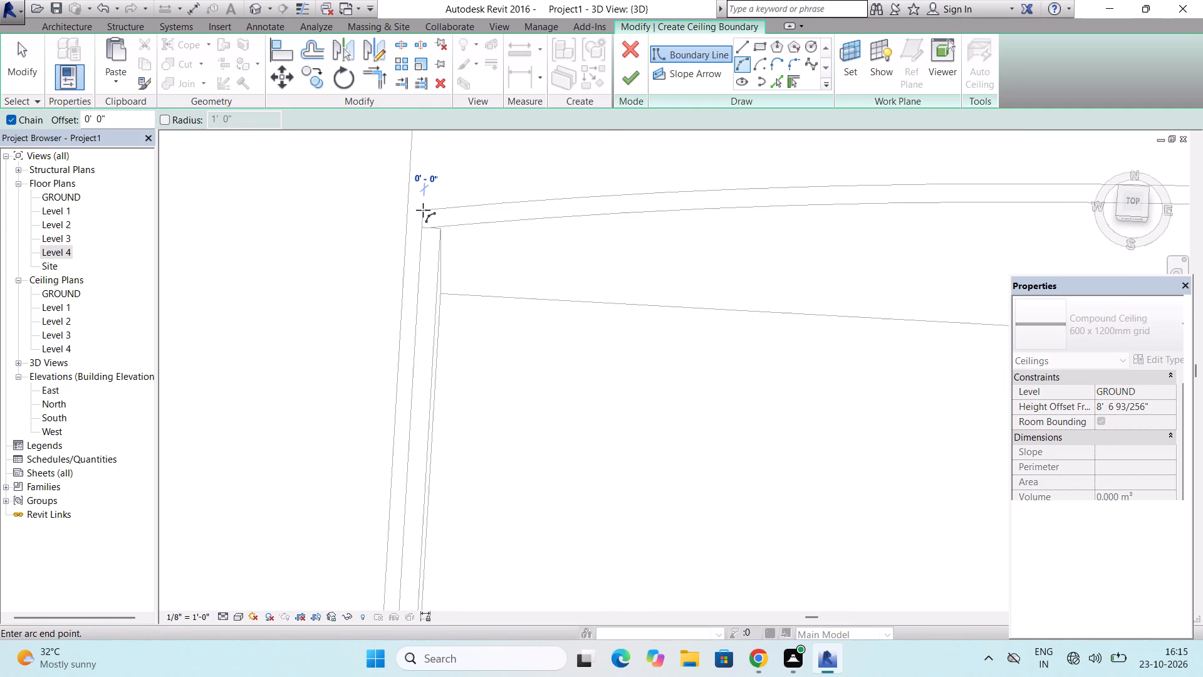
scroll(423, 210, "down", 8)
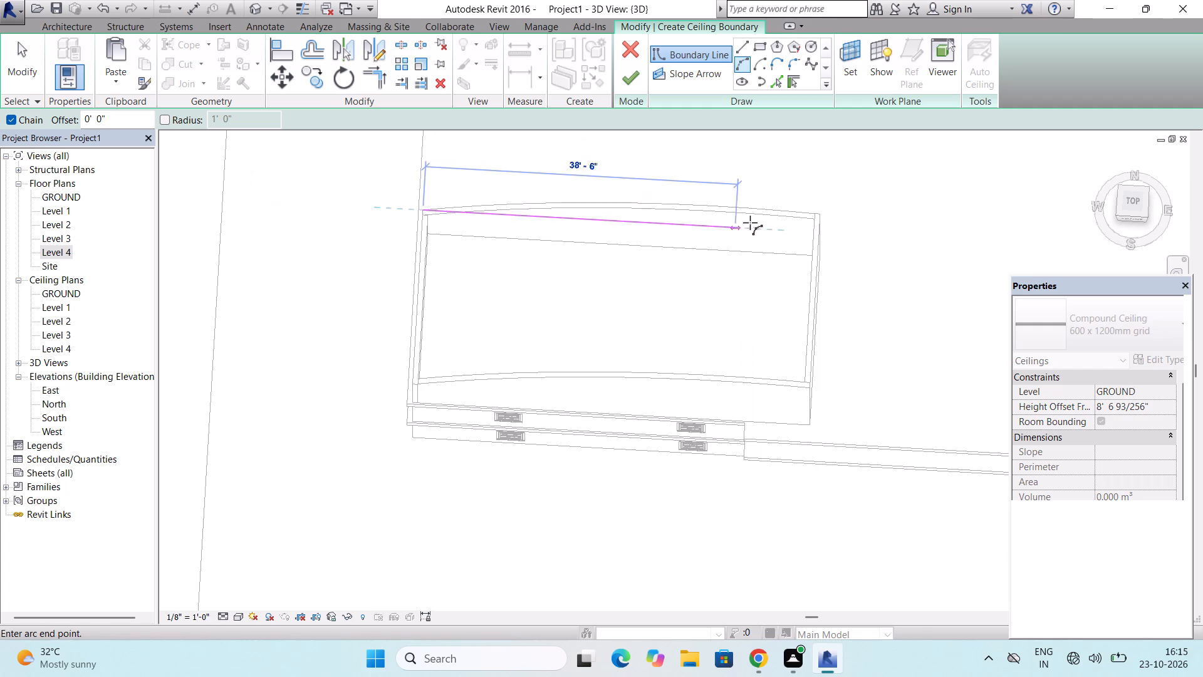
scroll(780, 228, "up", 7)
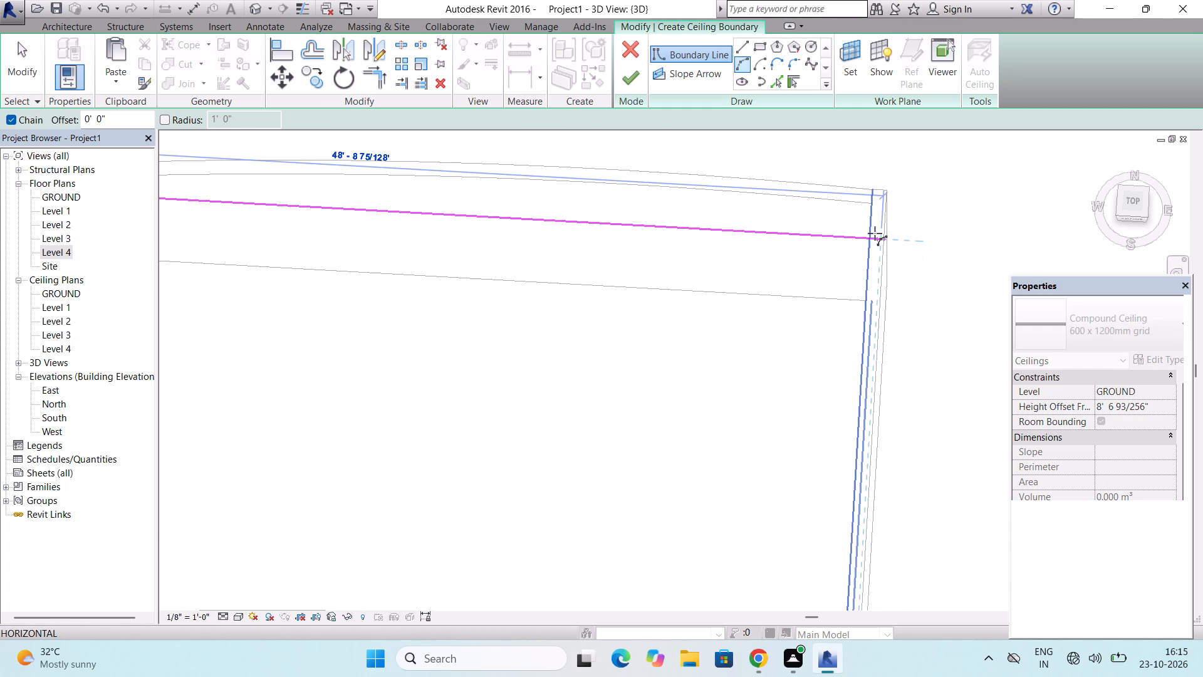
scroll(875, 233, "up", 7)
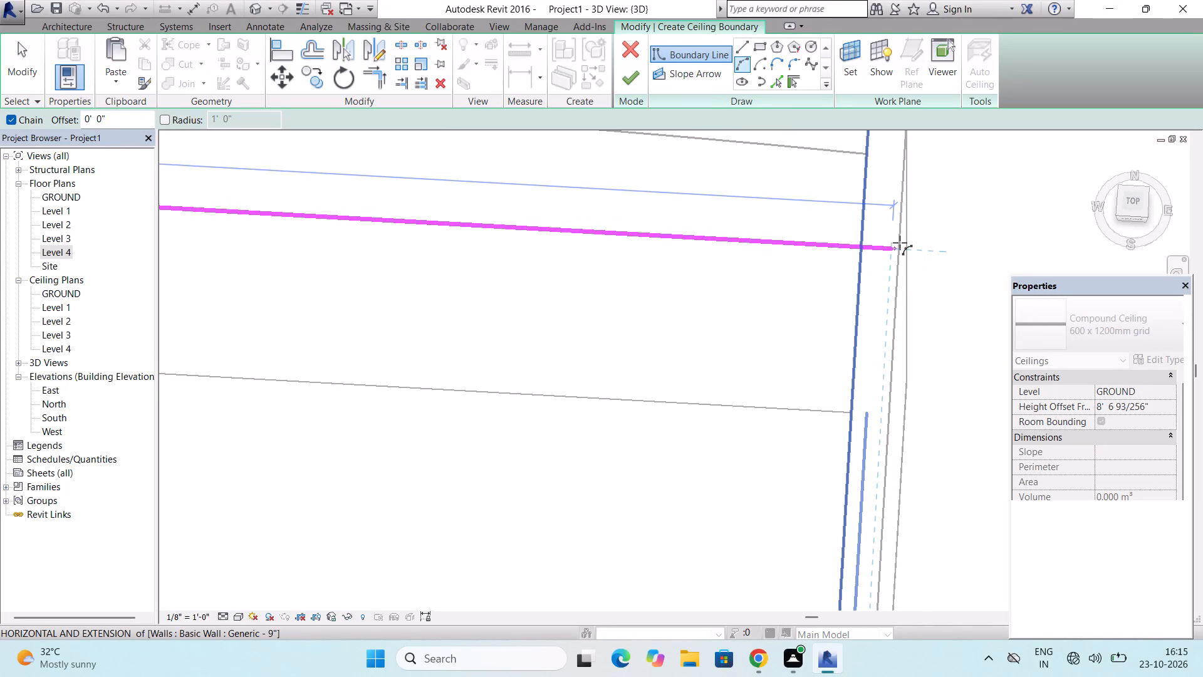
left_click(900, 243)
scroll(866, 246, "up", 1)
scroll(861, 253, "down", 4)
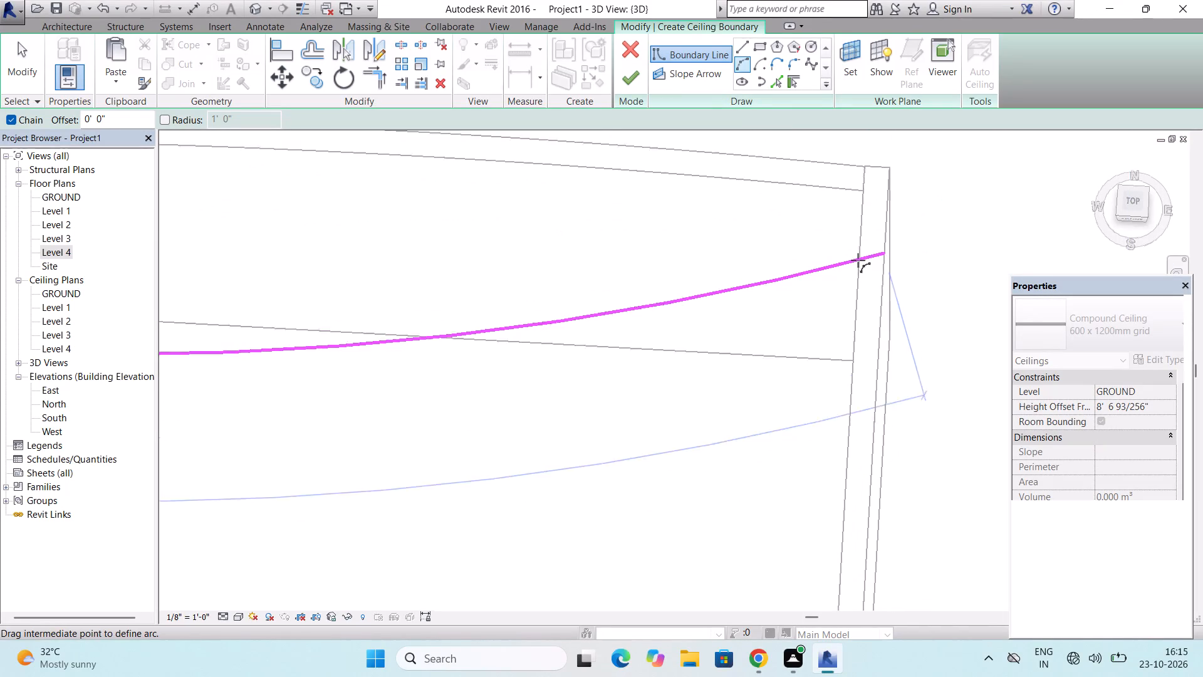
scroll(858, 260, "down", 4)
scroll(438, 293, "down", 6)
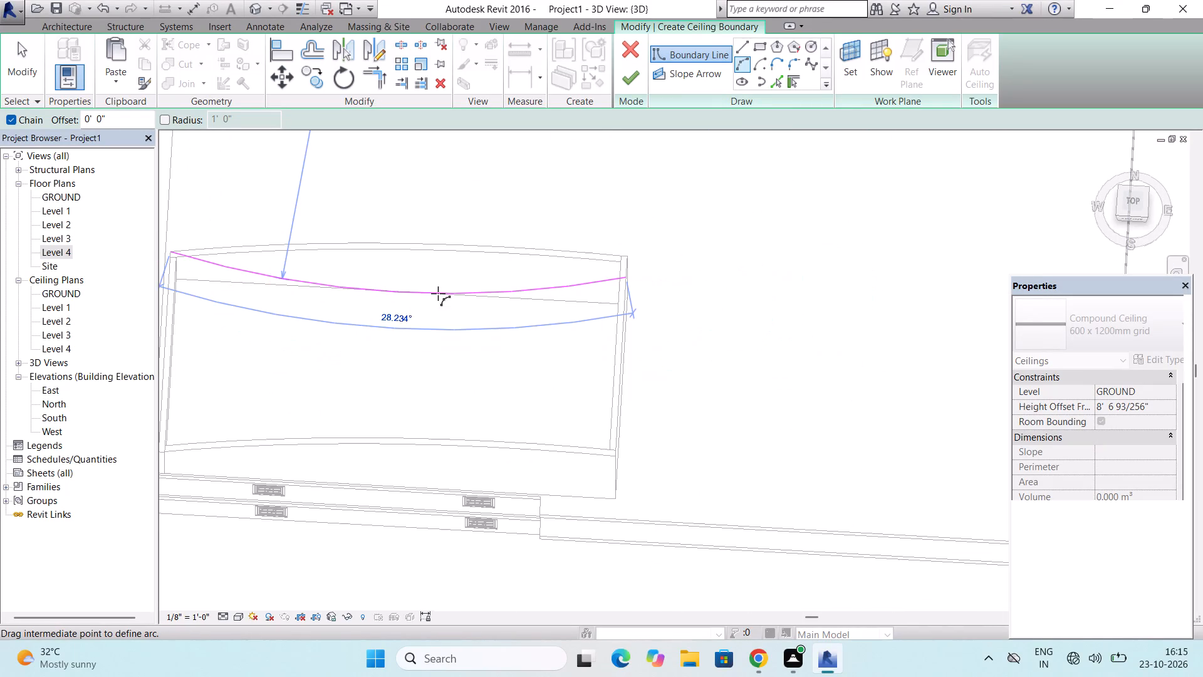
left_click(374, 243)
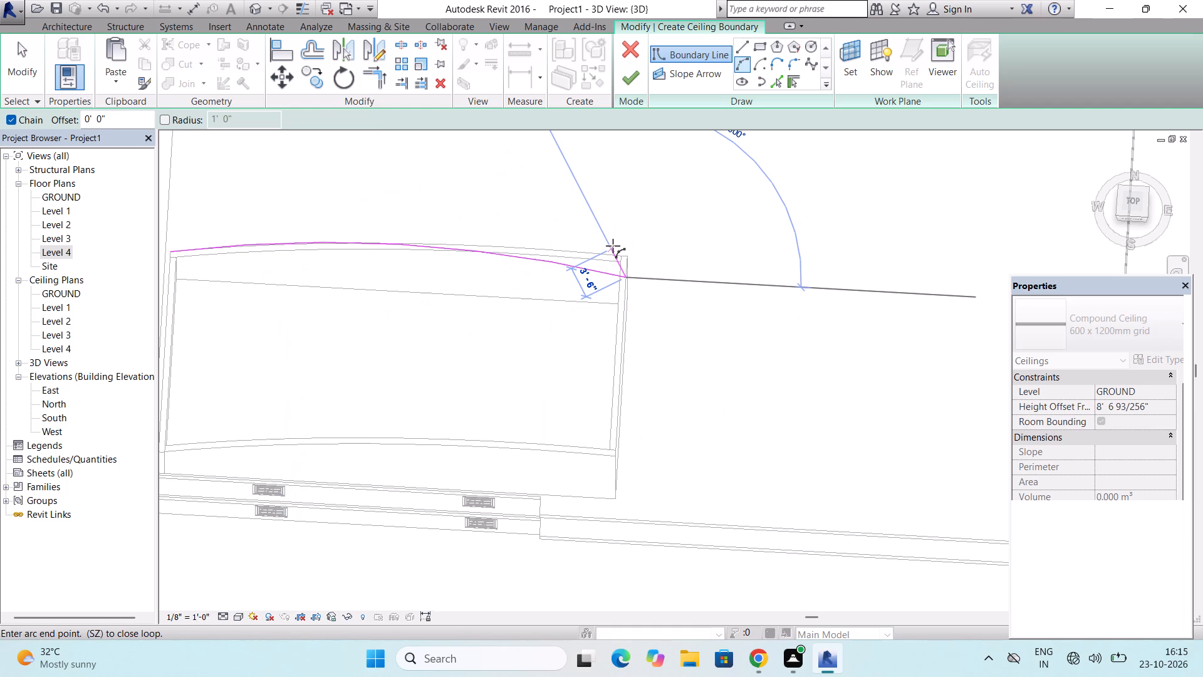
key("Escape")
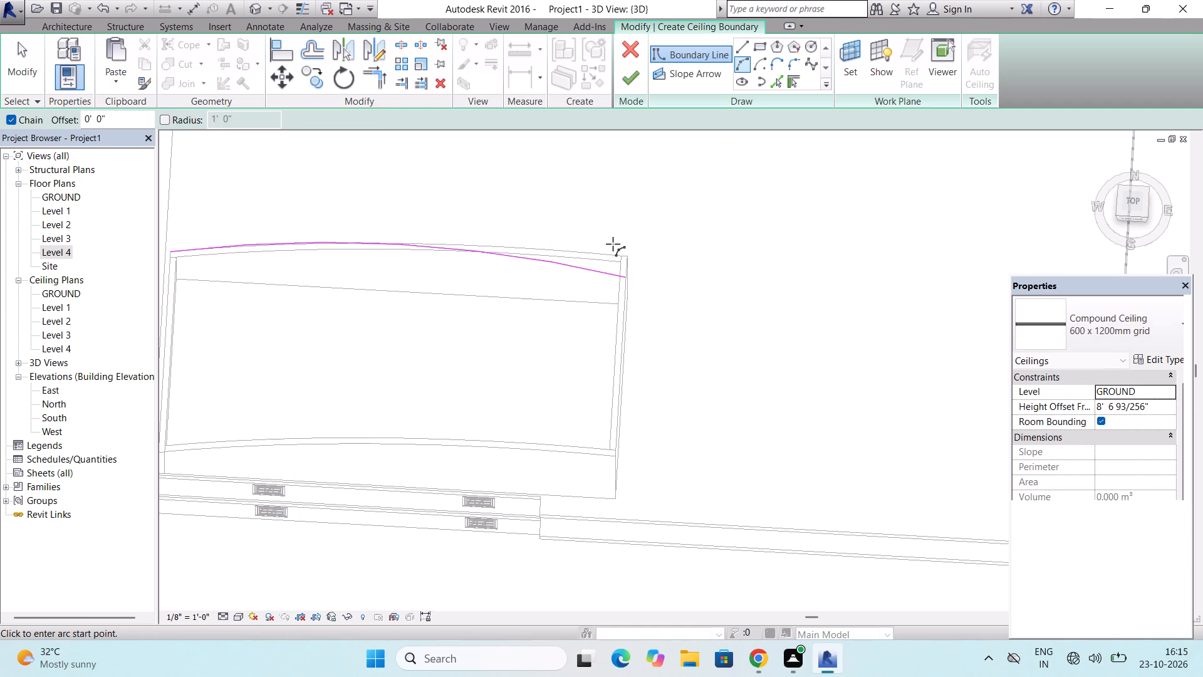
key("Escape")
key("Escape")
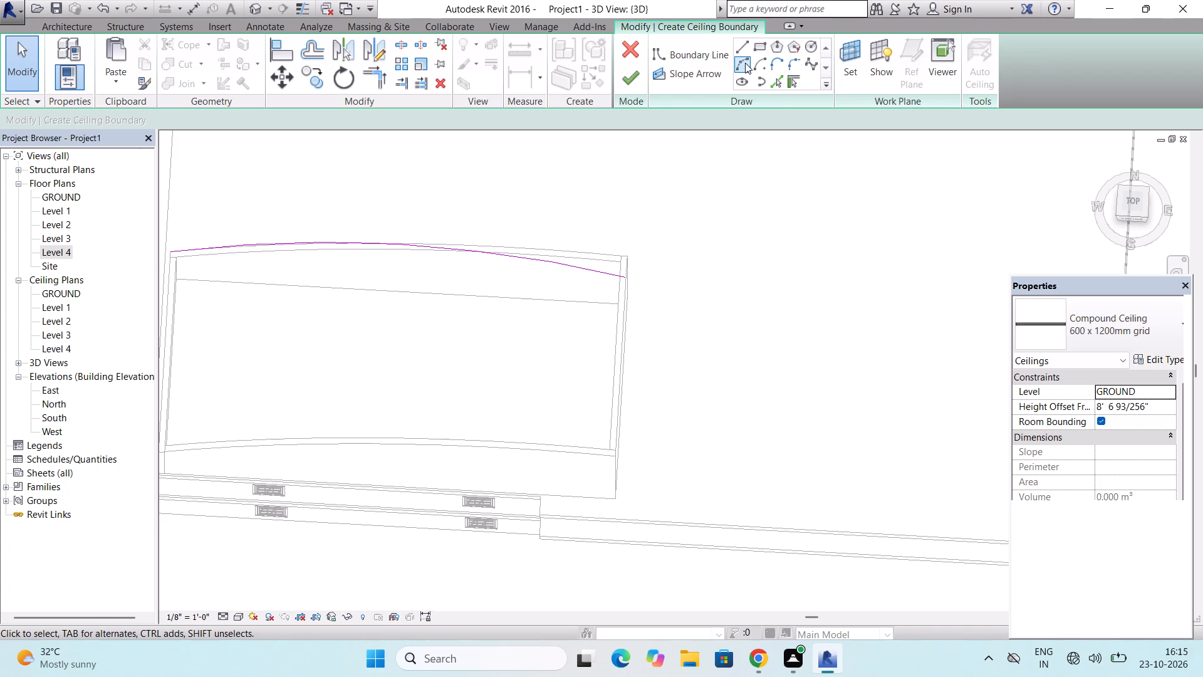
Draw an arc ceiling boundary of about 20° along the south curved-top wall, from its west corner to the east wall's outer face.
left_click(745, 63)
scroll(695, 276, "down", 1)
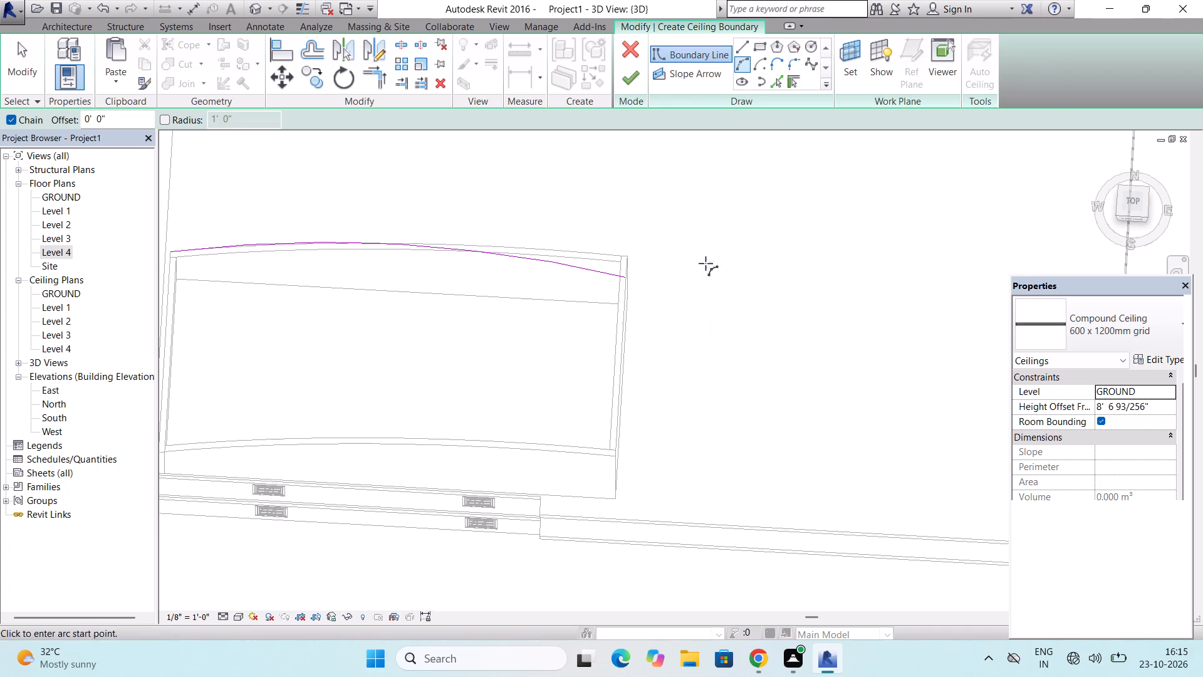
scroll(706, 263, "down", 2)
scroll(353, 394, "up", 9)
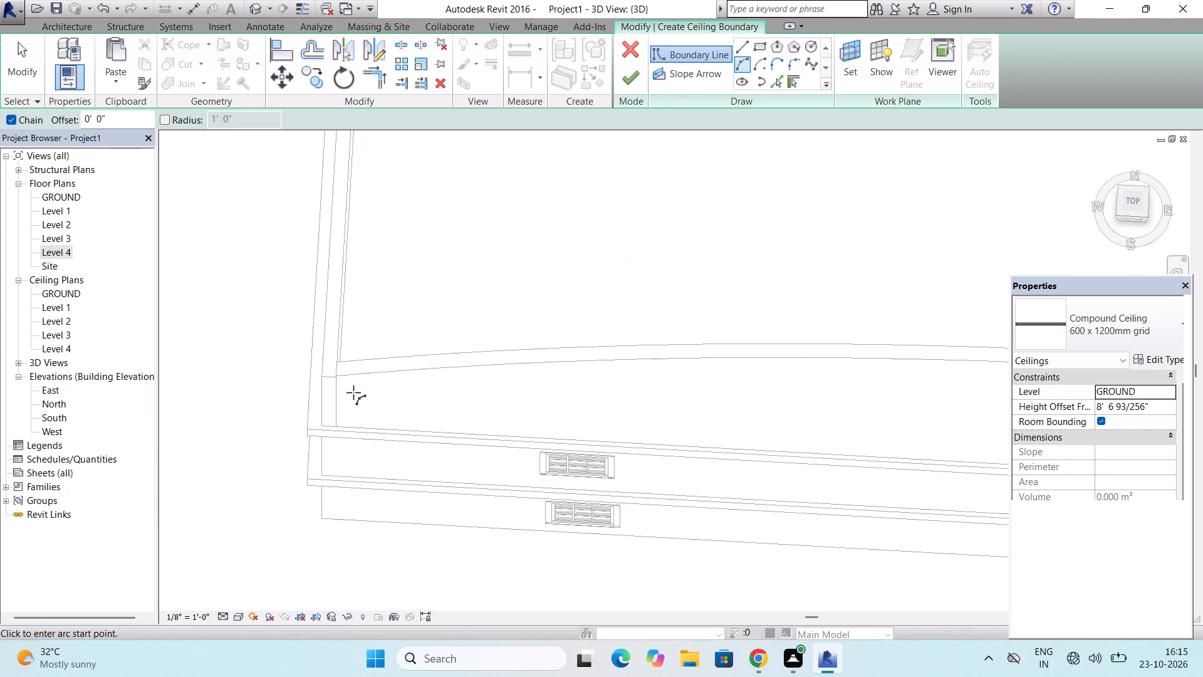
scroll(353, 392, "up", 8)
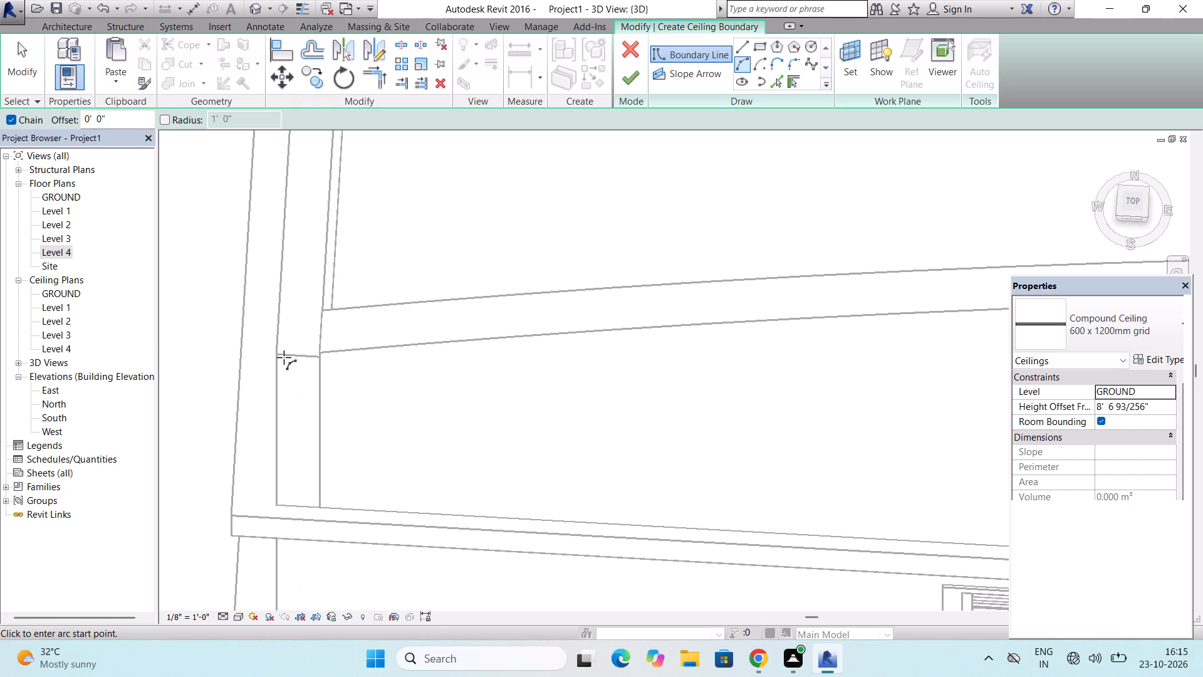
scroll(281, 357, "up", 8)
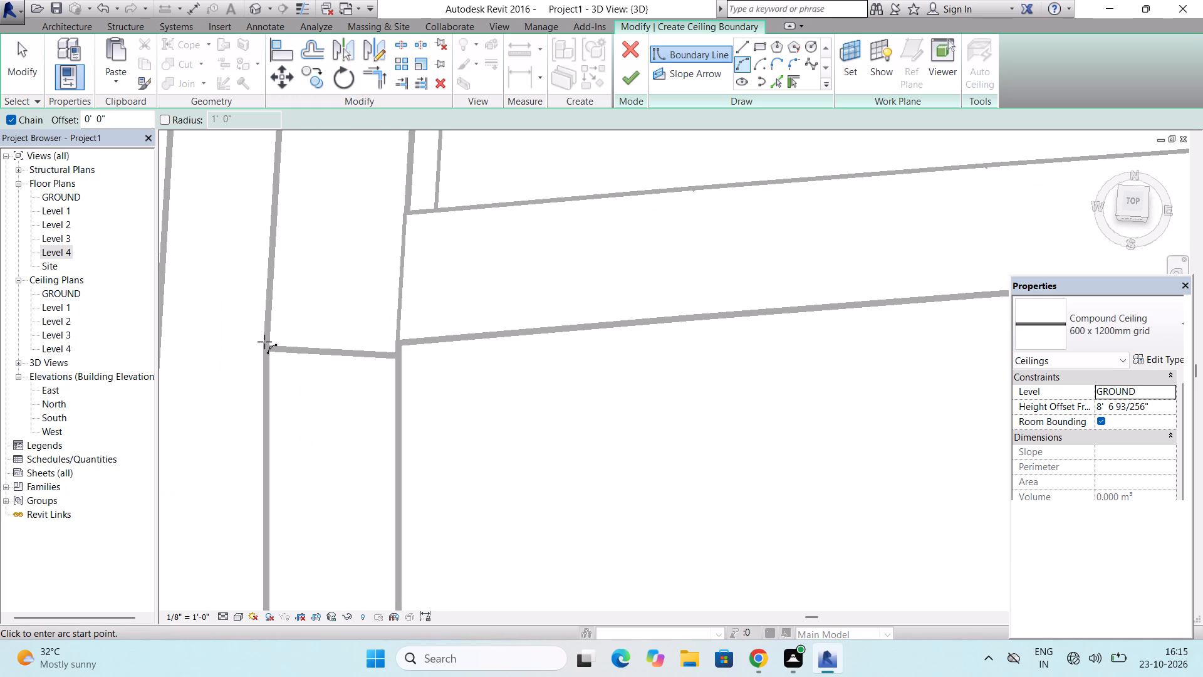
scroll(264, 342, "down", 19)
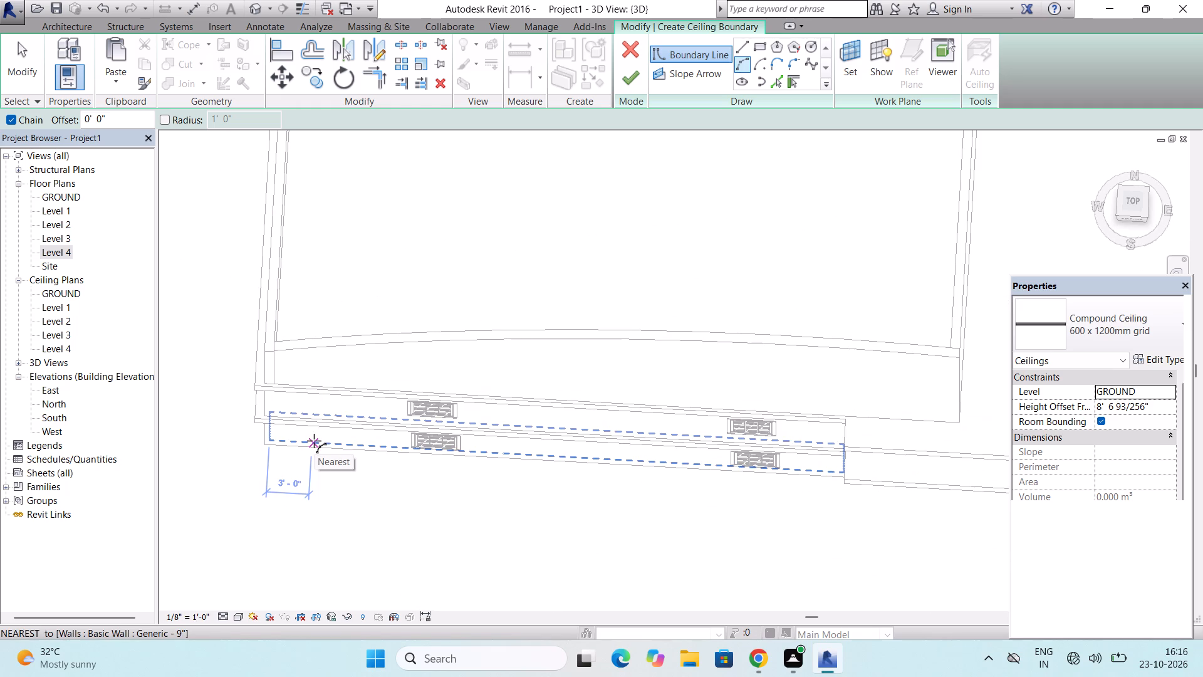
scroll(318, 447, "down", 3)
scroll(284, 386, "up", 13)
scroll(288, 456, "up", 8)
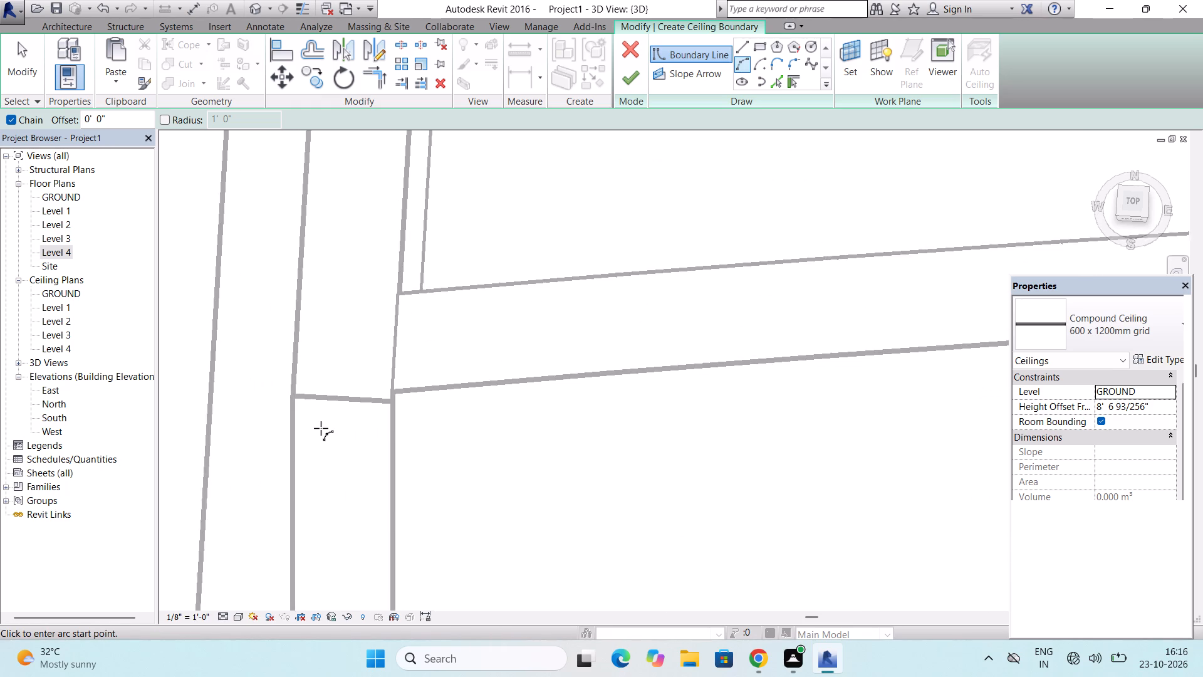
left_click(286, 389)
scroll(286, 389, "down", 11)
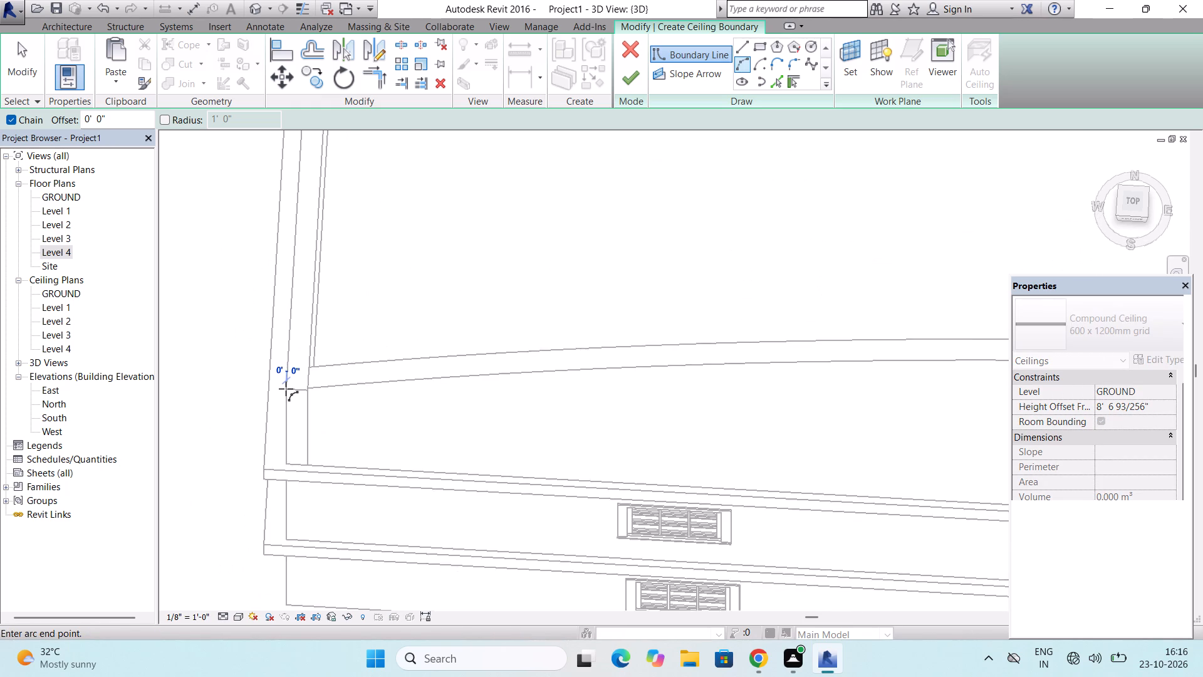
scroll(286, 389, "down", 9)
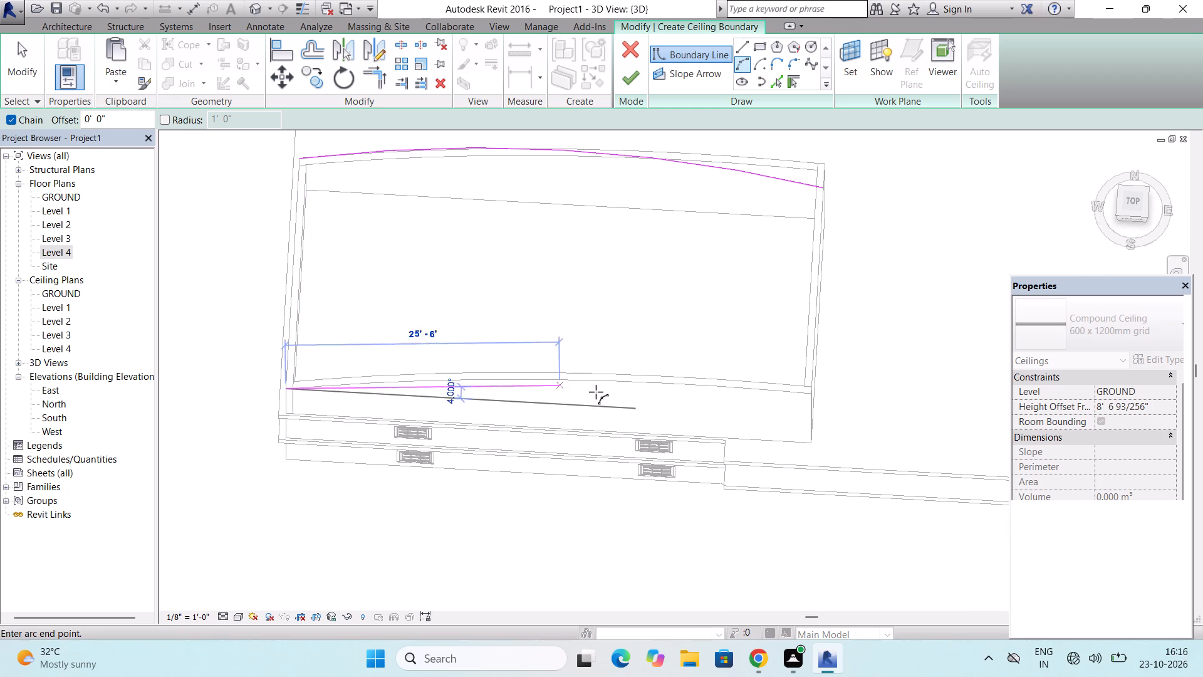
scroll(778, 394, "up", 8)
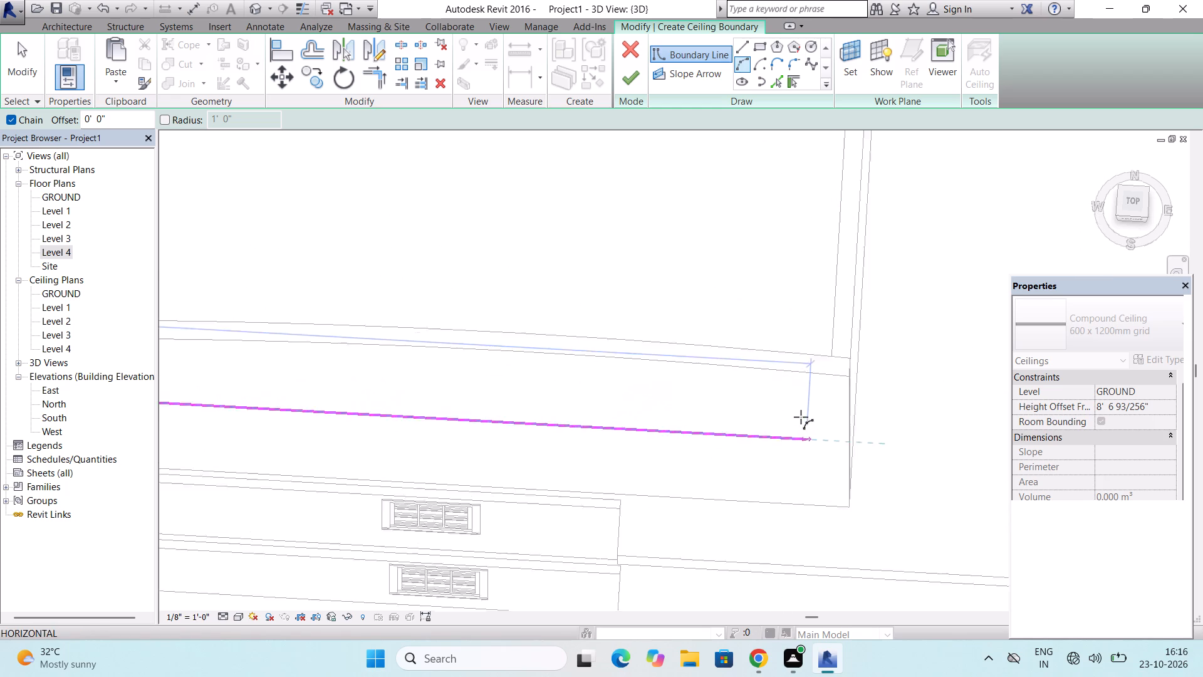
scroll(801, 417, "up", 2)
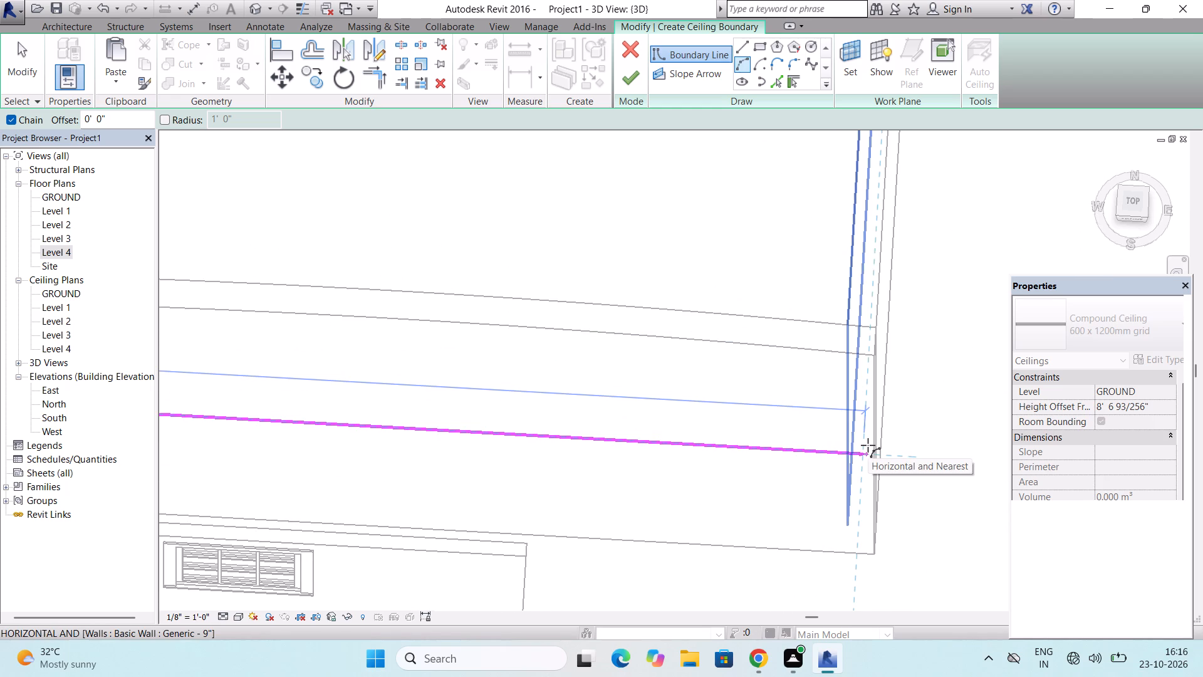
scroll(868, 445, "up", 6)
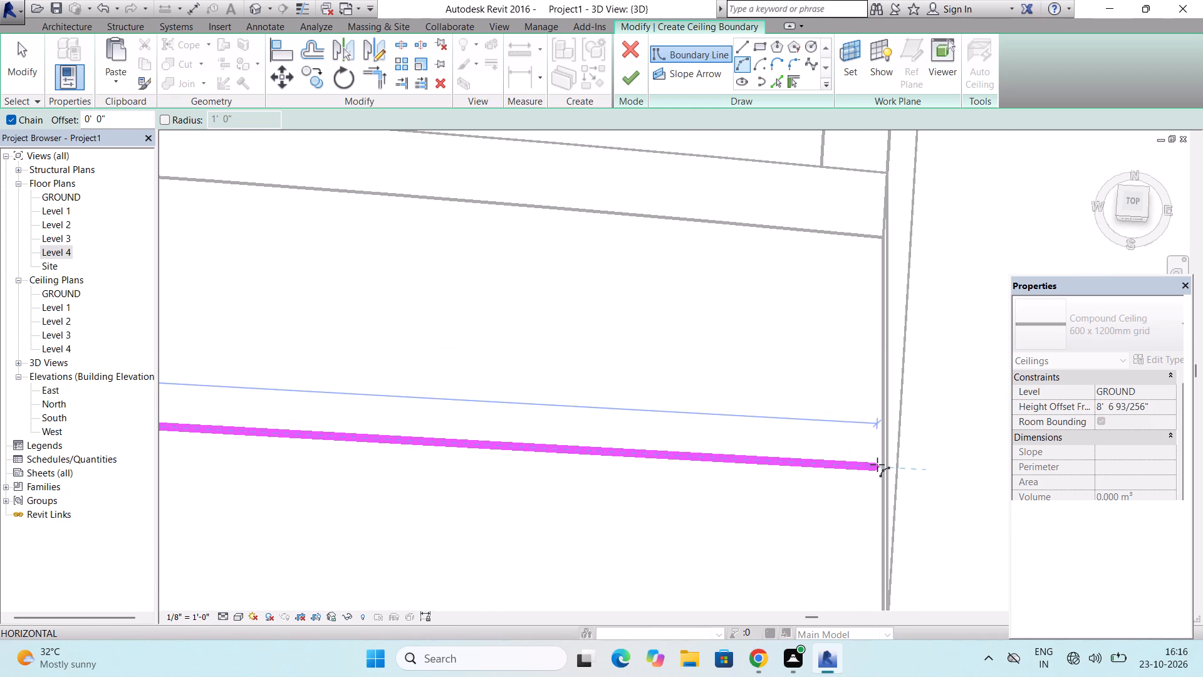
left_click(879, 463)
scroll(879, 463, "down", 18)
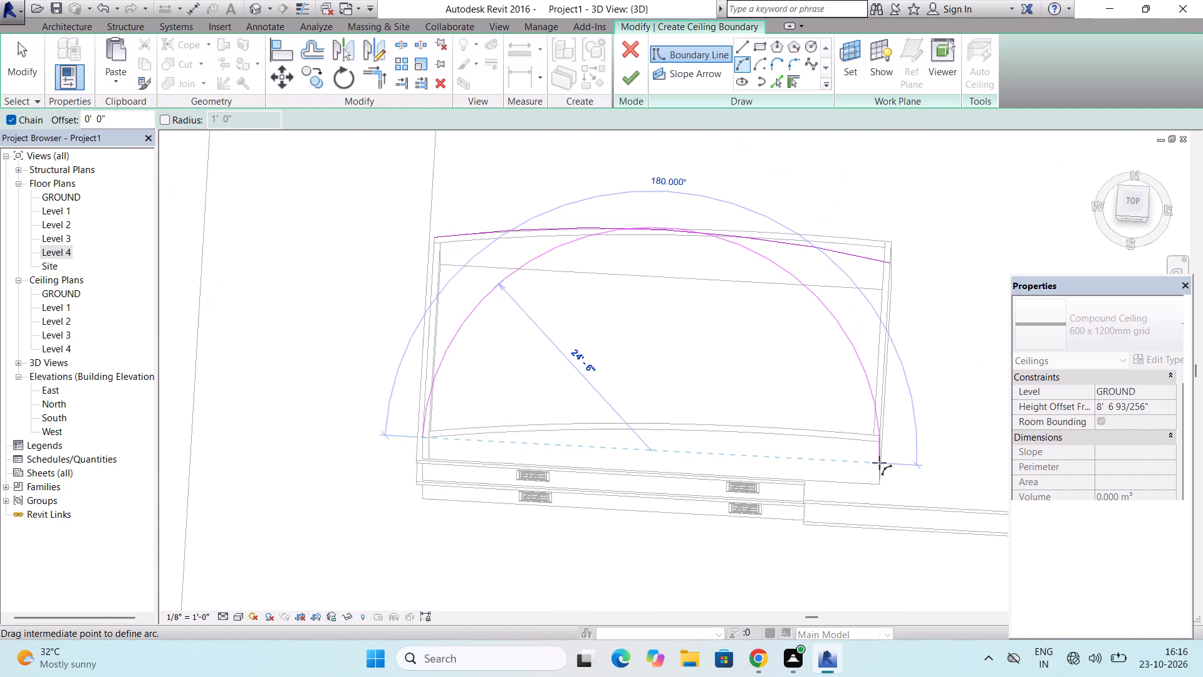
scroll(663, 431, "up", 2)
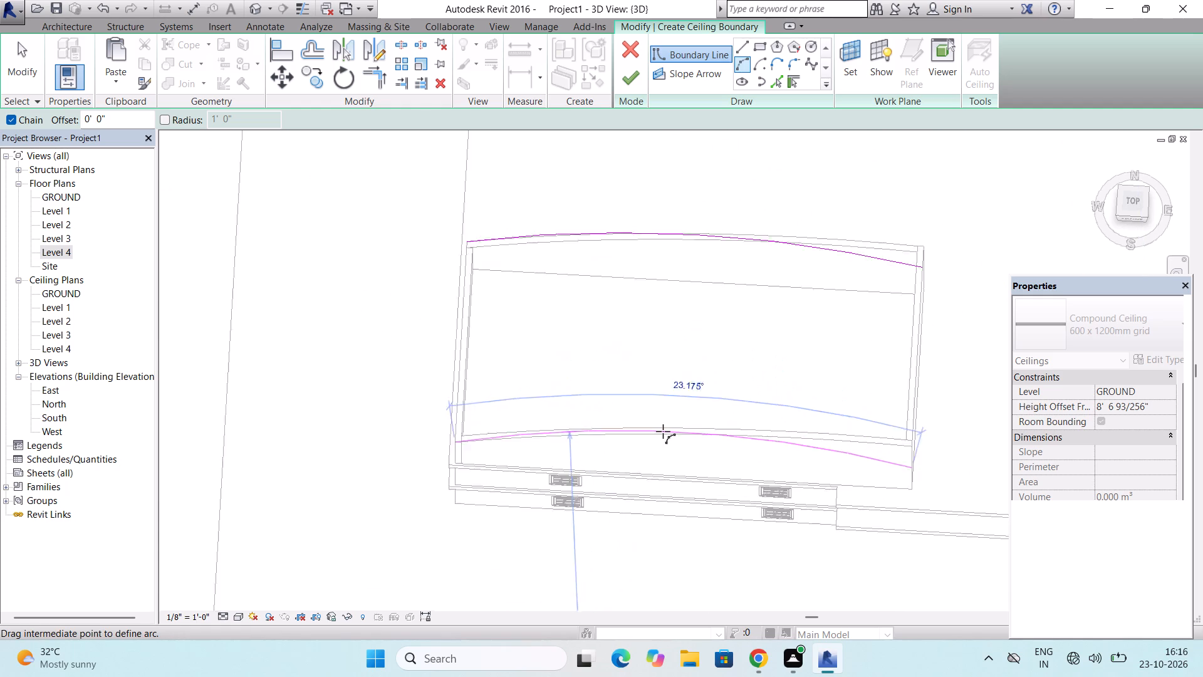
scroll(663, 431, "up", 7)
left_click(663, 439)
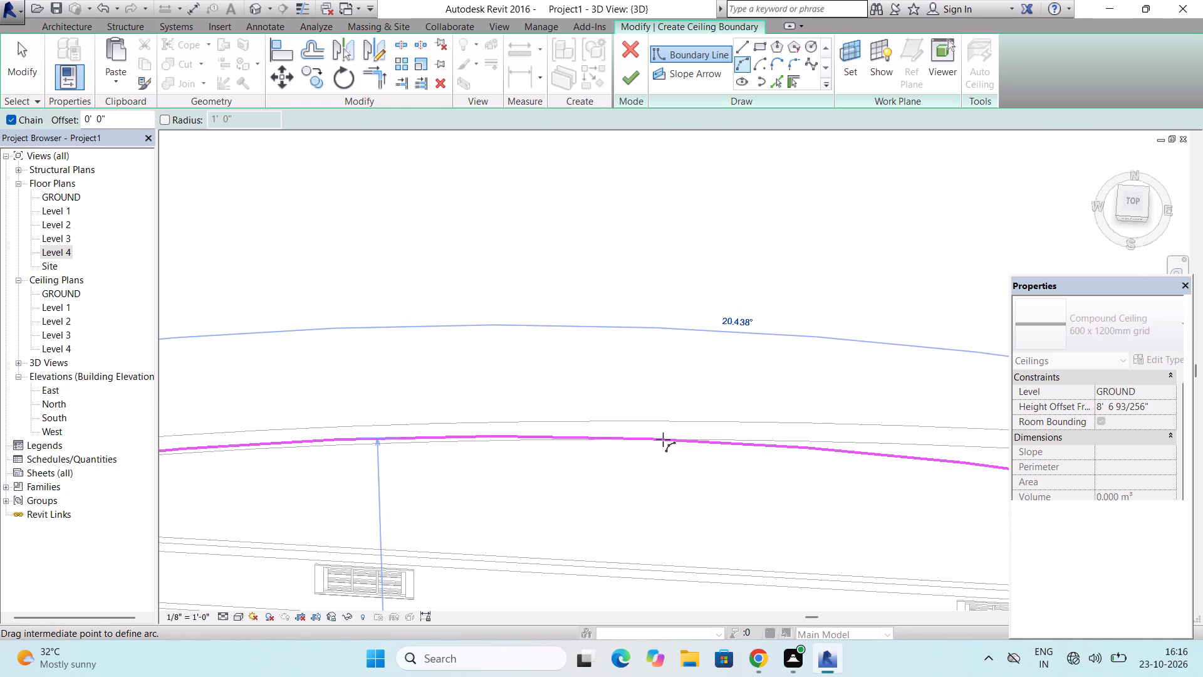
scroll(661, 431, "down", 9)
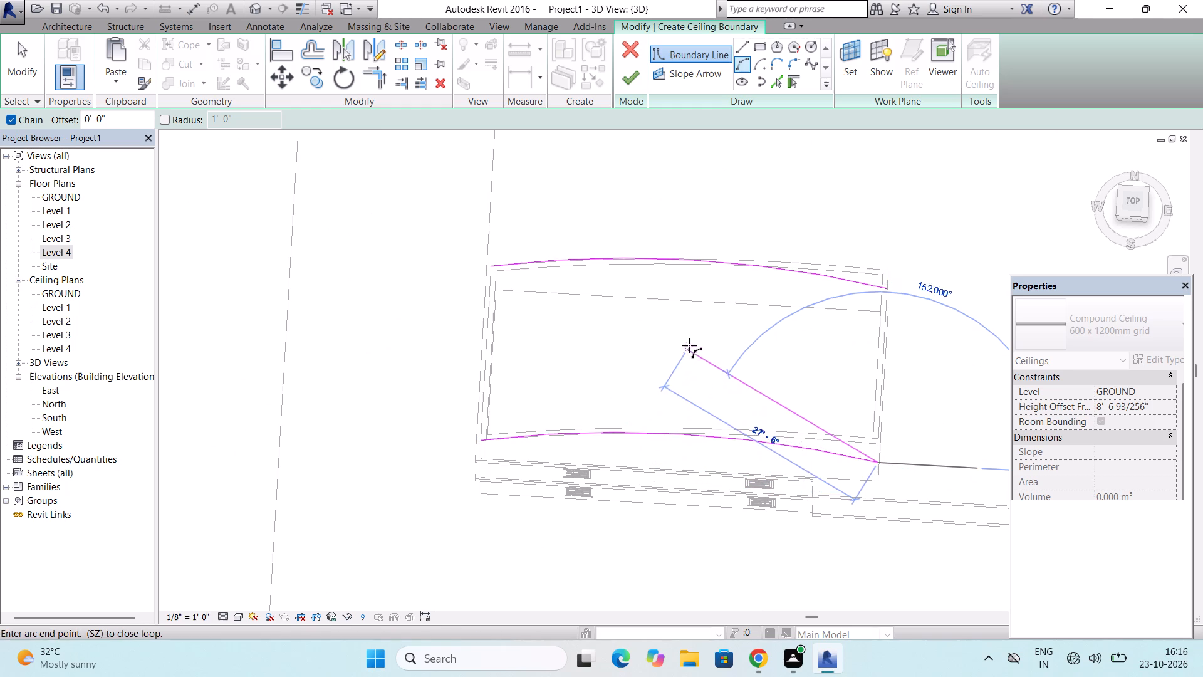
Draw a straight boundary line about 22' long along the east wall, joining the east ends of the two arcs.
left_click(743, 46)
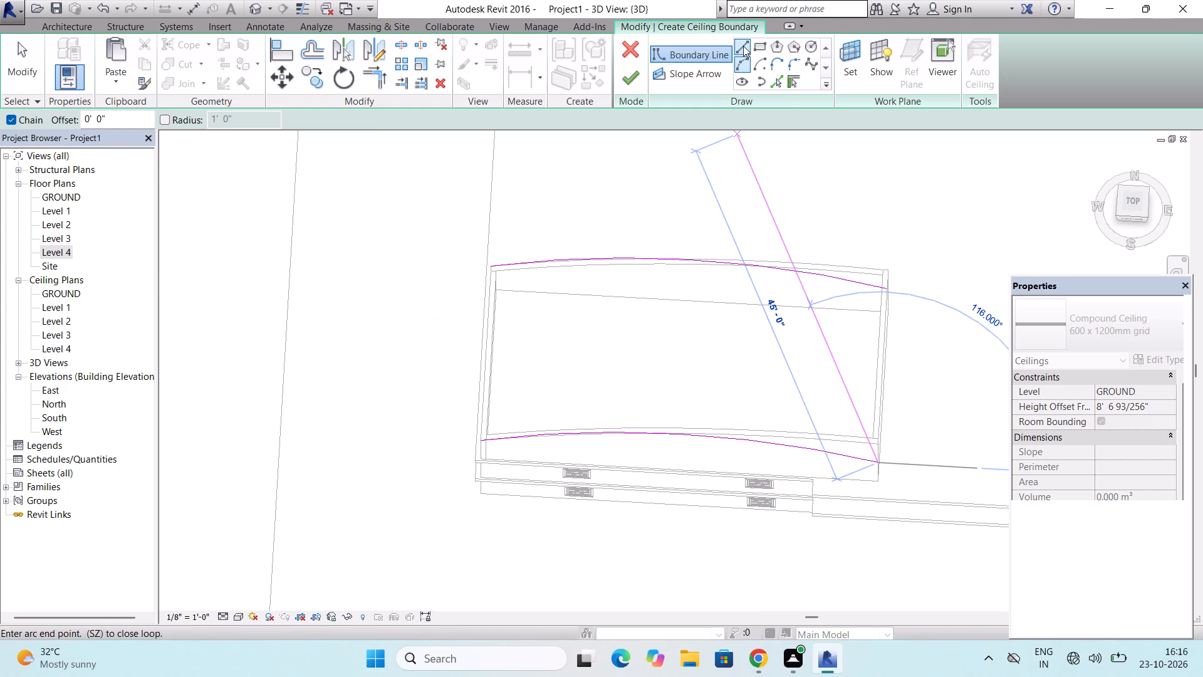
scroll(907, 311, "up", 10)
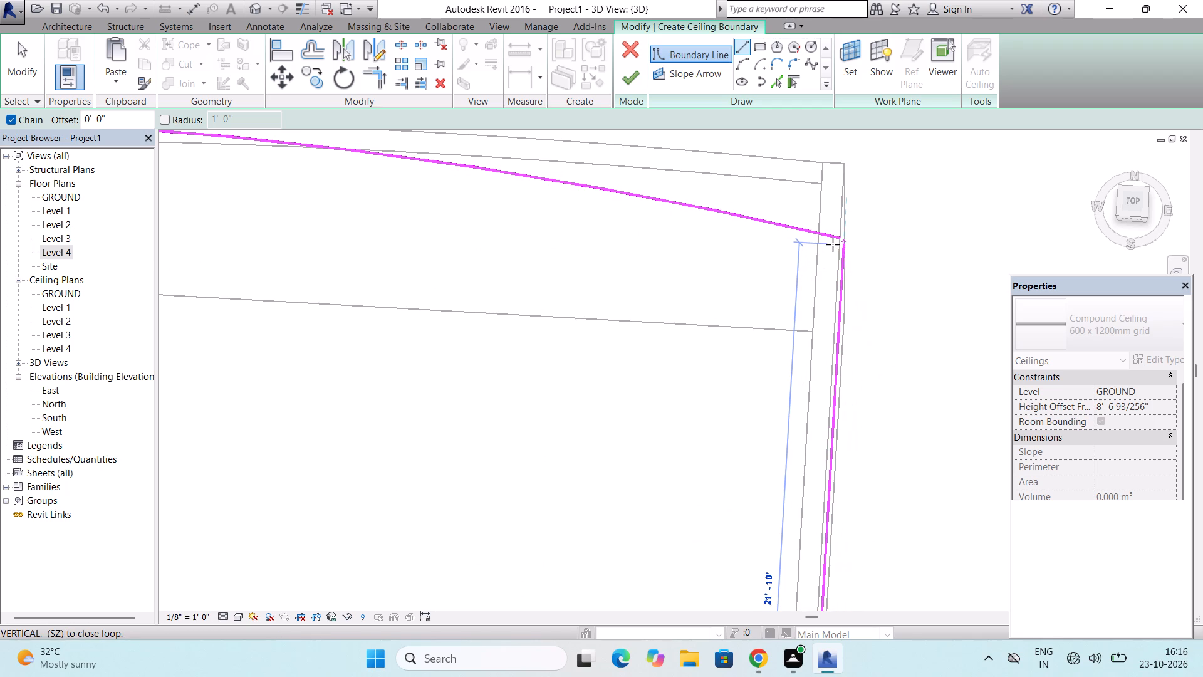
scroll(835, 241, "up", 6)
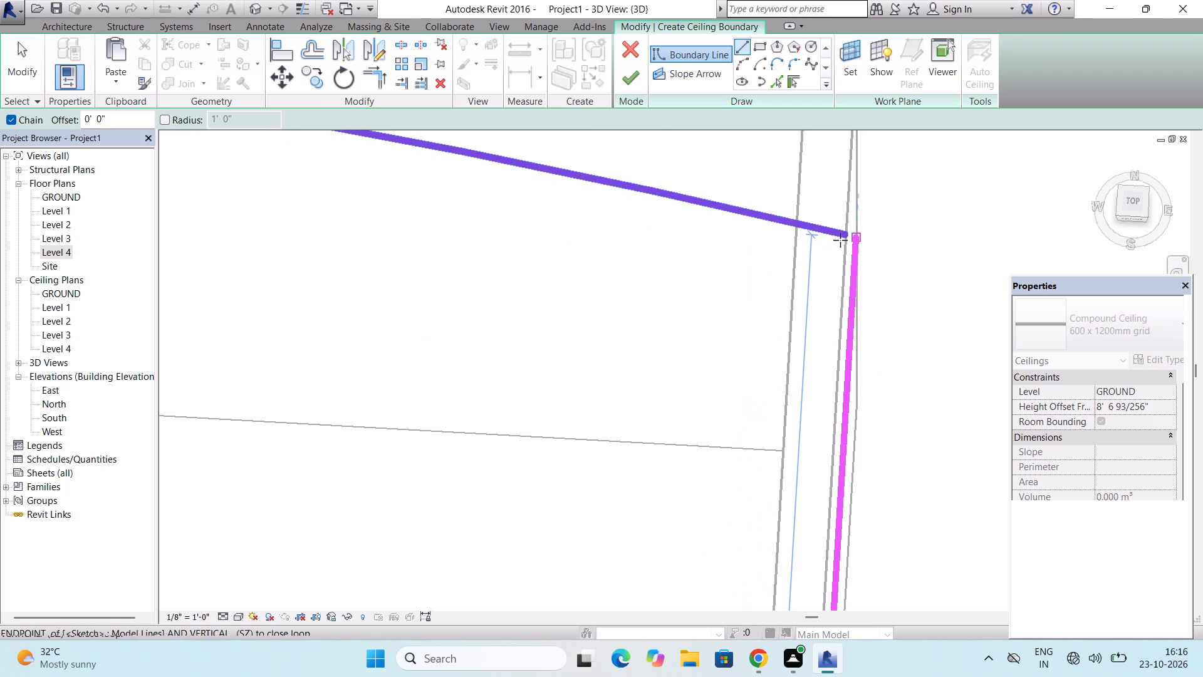
scroll(840, 240, "down", 11)
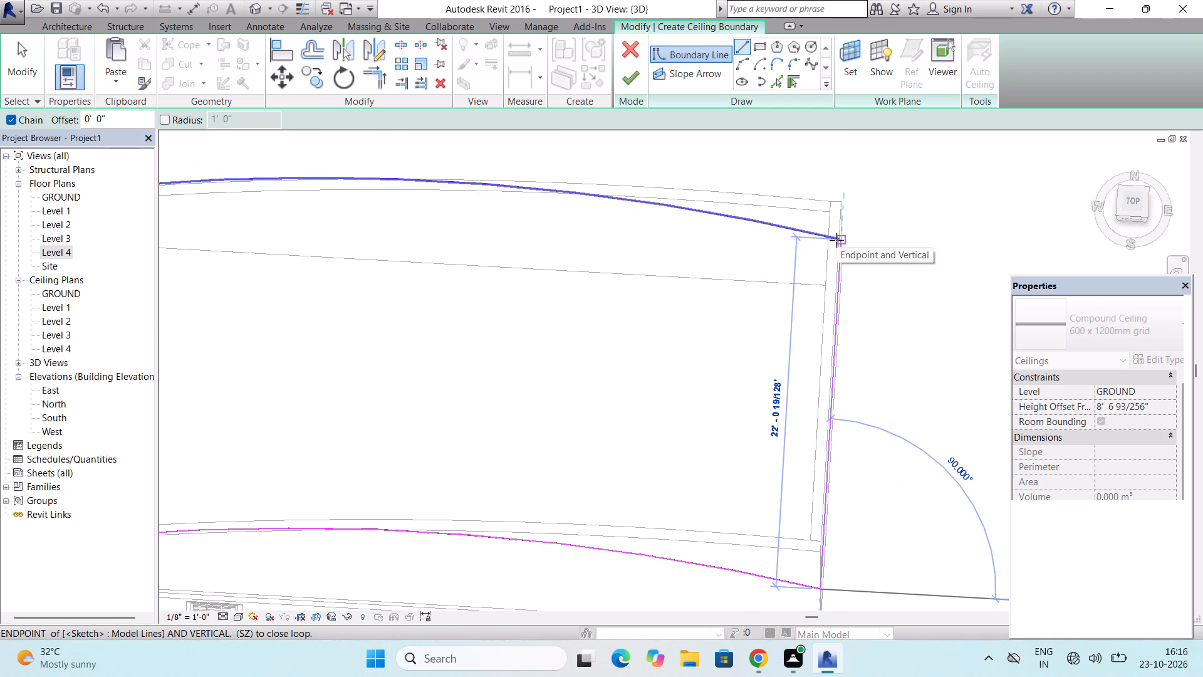
scroll(836, 240, "up", 12)
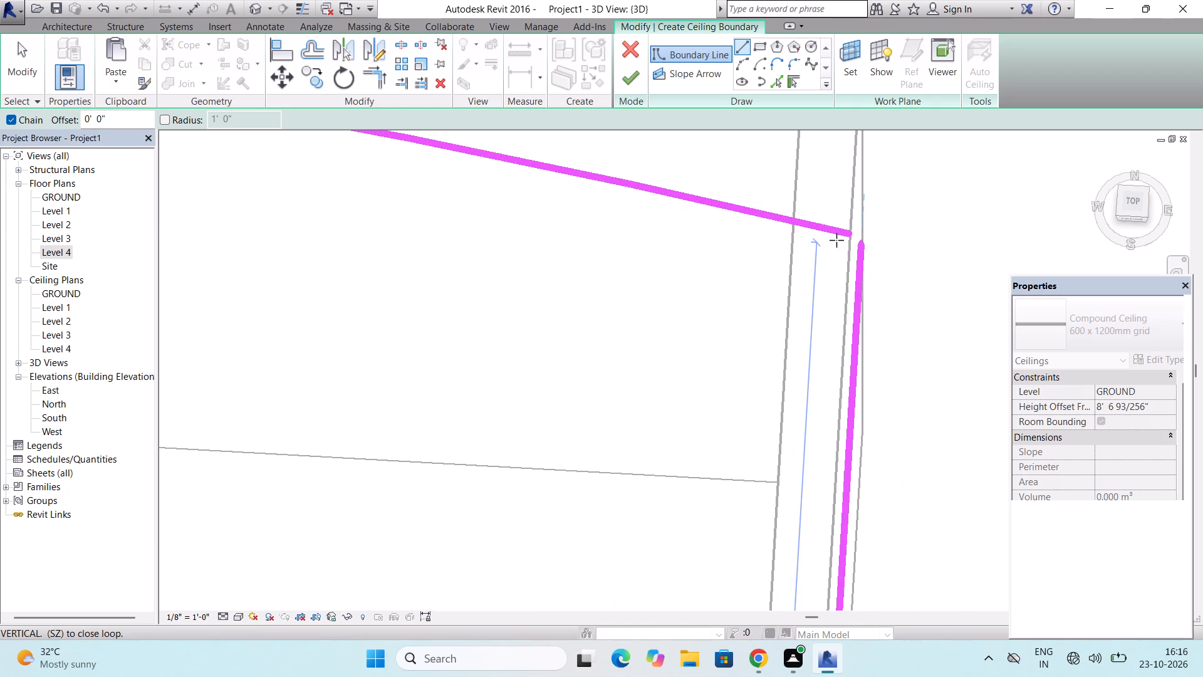
left_click(843, 233)
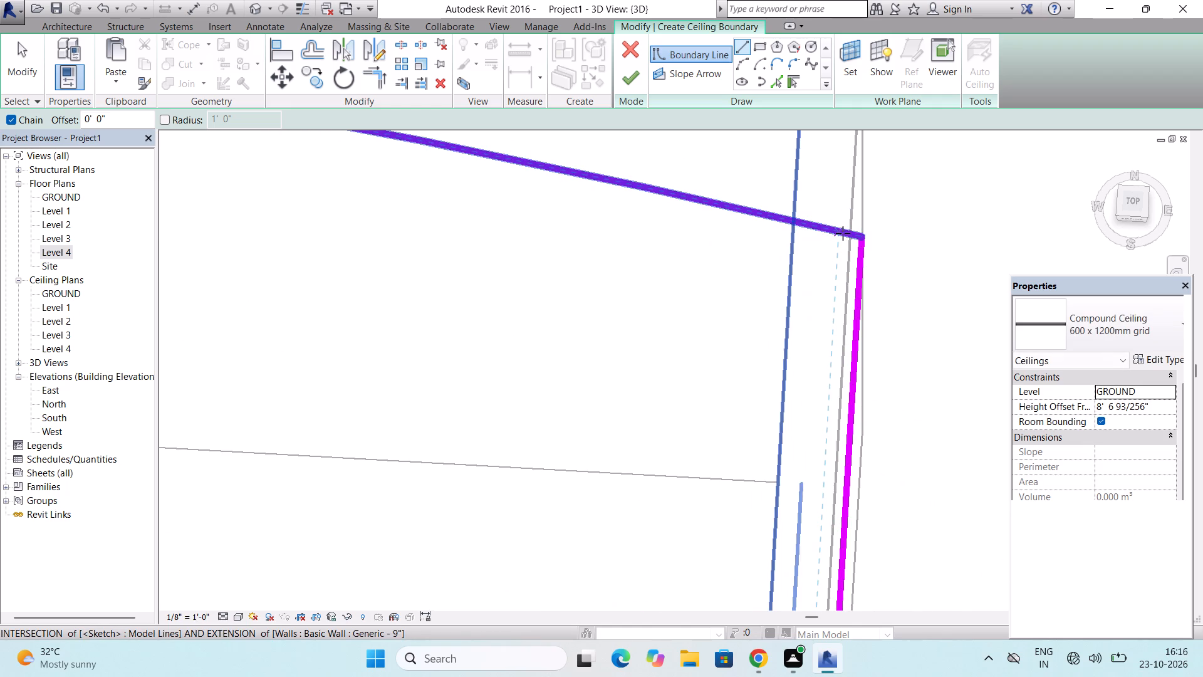
Close the ceiling boundary with a straight line along the west wall between the arcs' west ends, and finish the ceiling sketch.
scroll(843, 233, "down", 16)
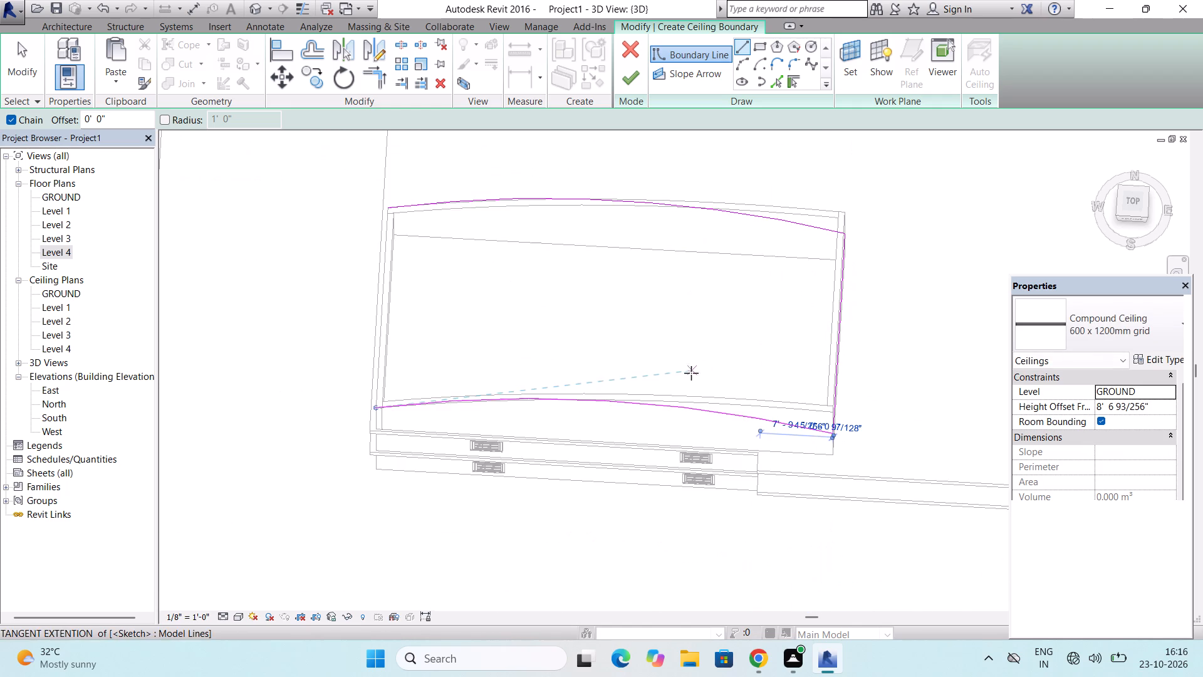
scroll(370, 415, "up", 6)
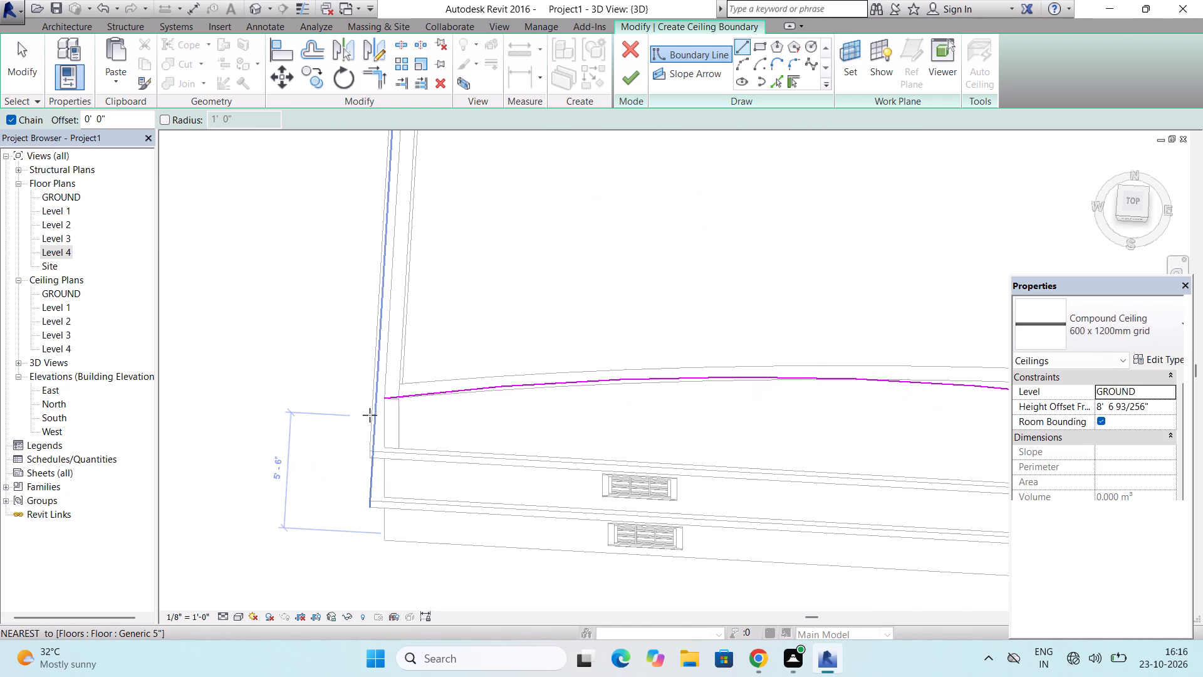
scroll(377, 406, "up", 9)
left_click(398, 400)
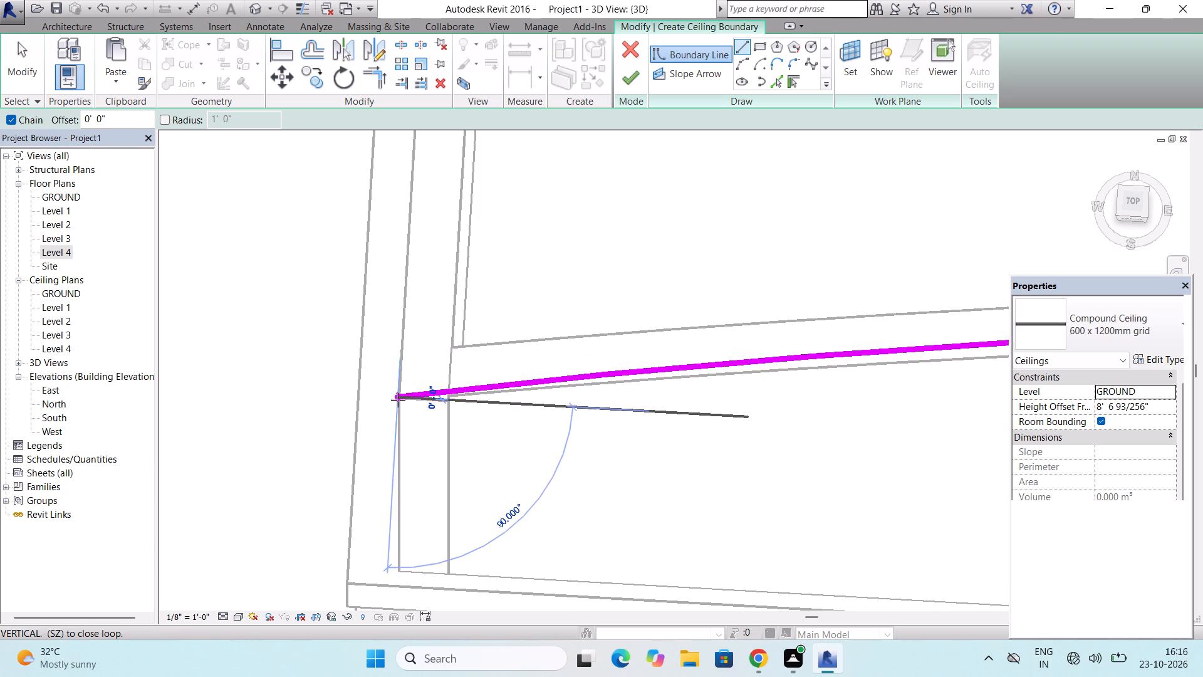
scroll(398, 400, "down", 17)
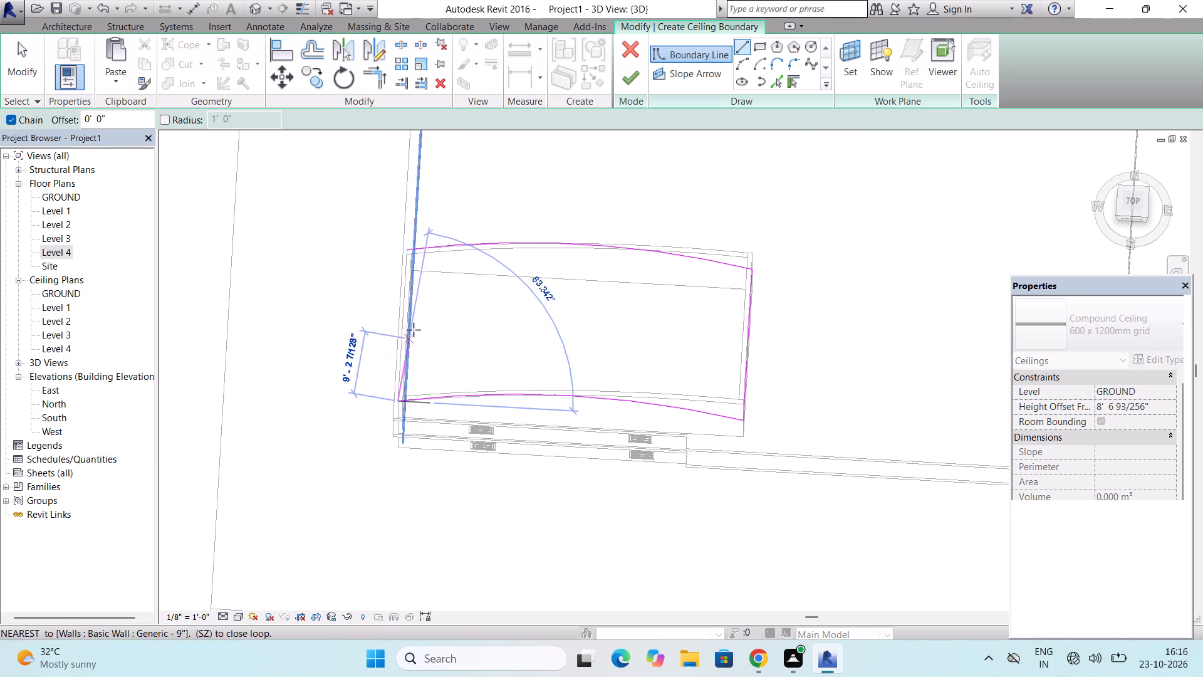
scroll(412, 255, "up", 13)
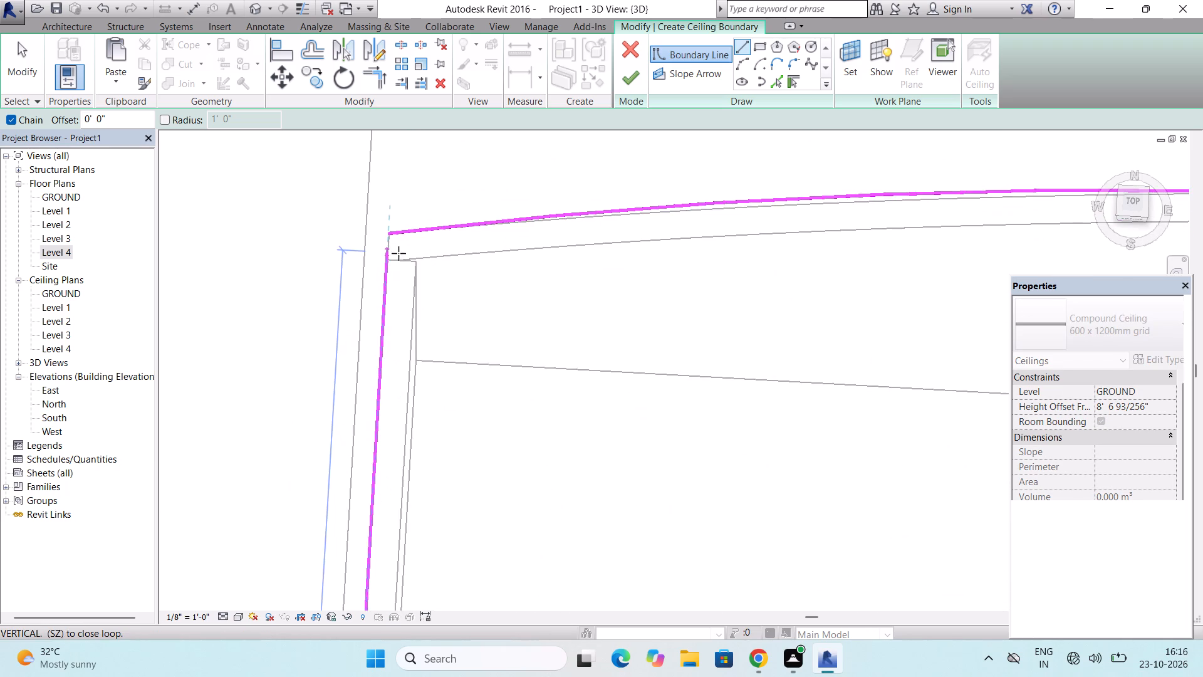
scroll(397, 253, "up", 2)
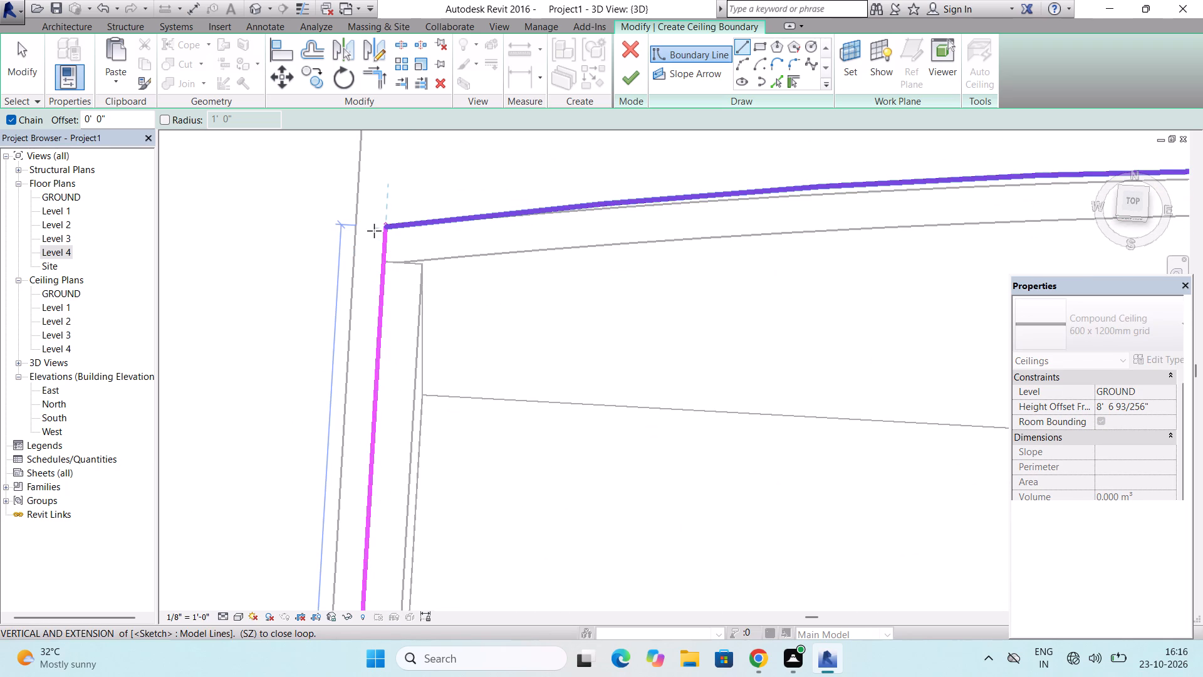
left_click(374, 231)
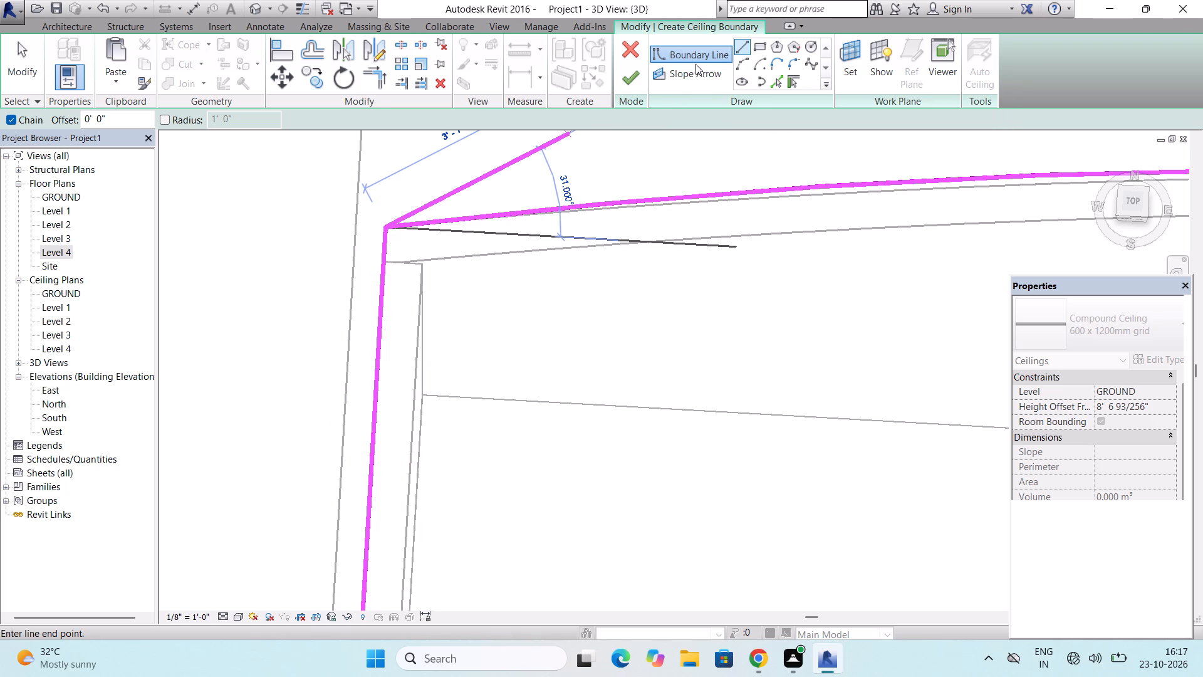
left_click(630, 79)
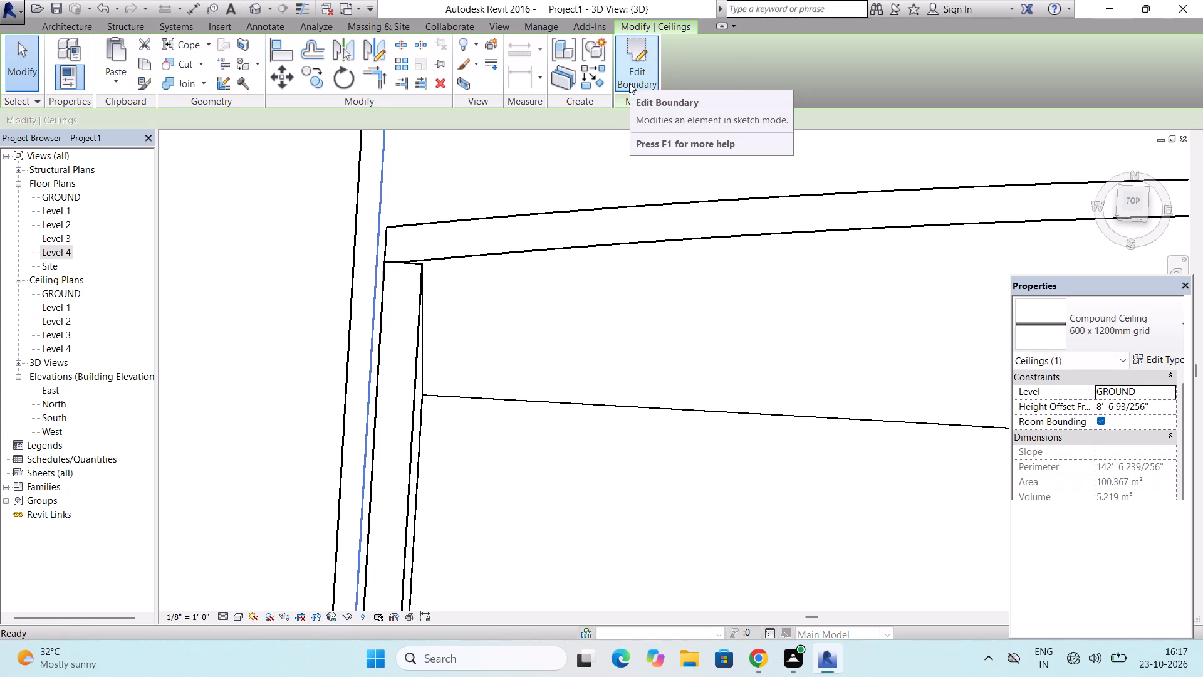
Examine the building in 3D from several sides and above, checking the curved-top Level 2 walls for the new ceiling.
scroll(553, 283, "down", 20)
scroll(553, 283, "down", 5)
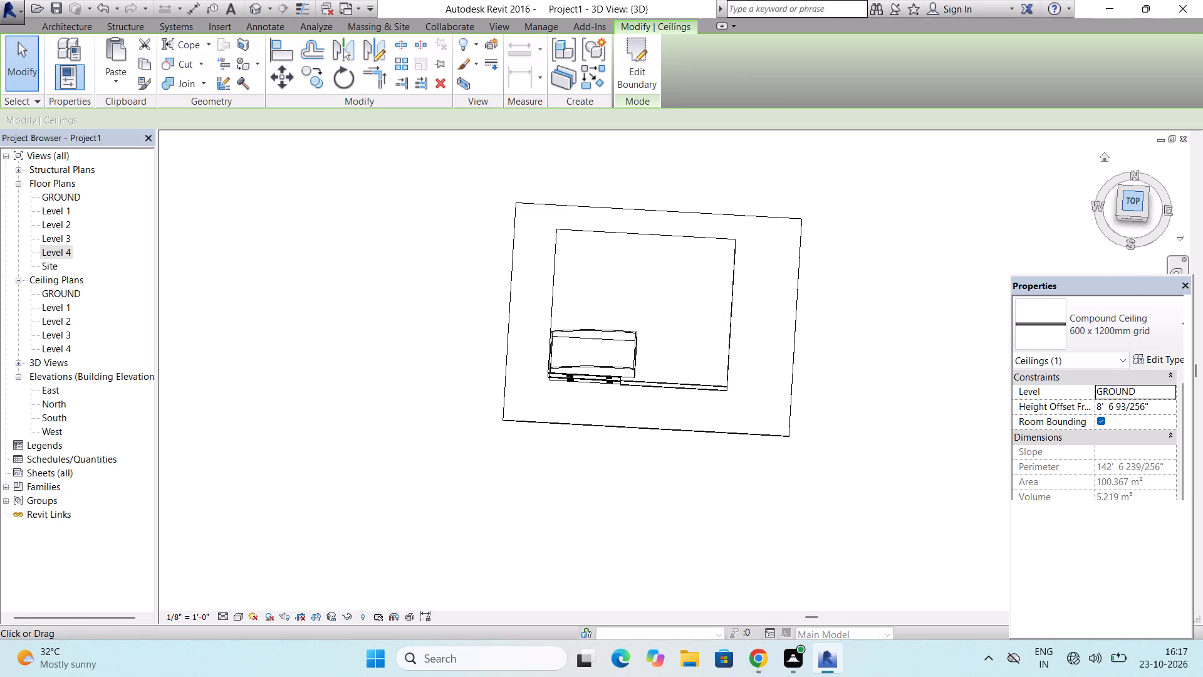
left_click_drag(1118, 217, 1114, 174)
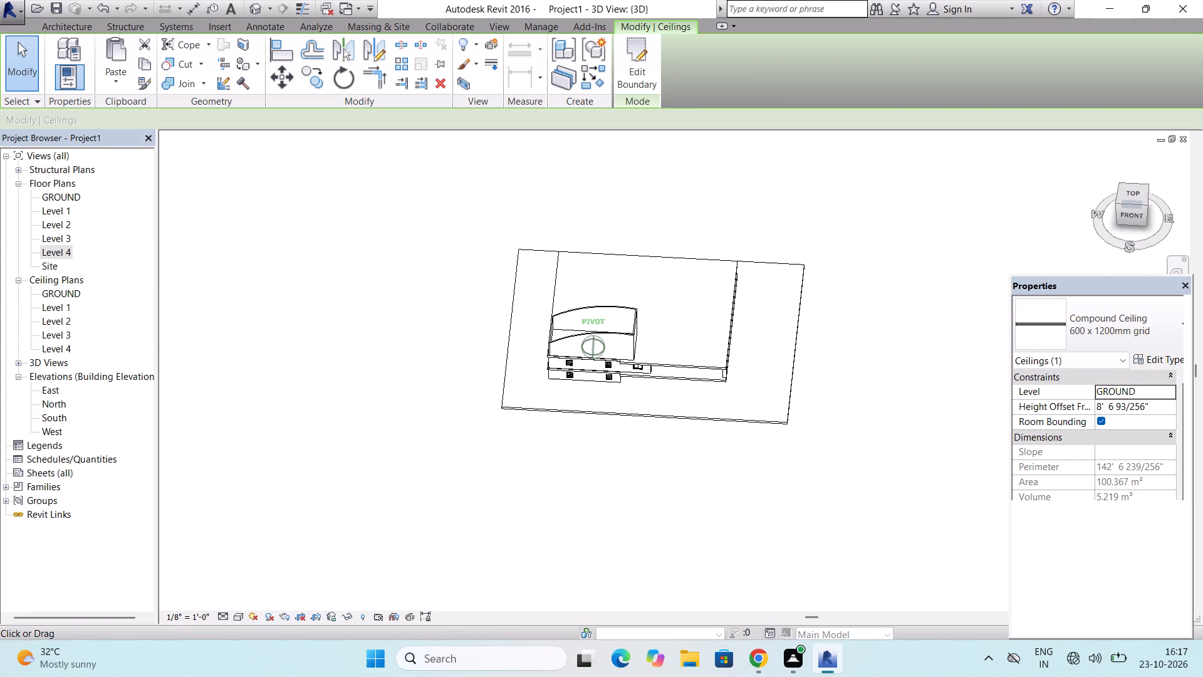
left_click_drag(1114, 174, 877, 147)
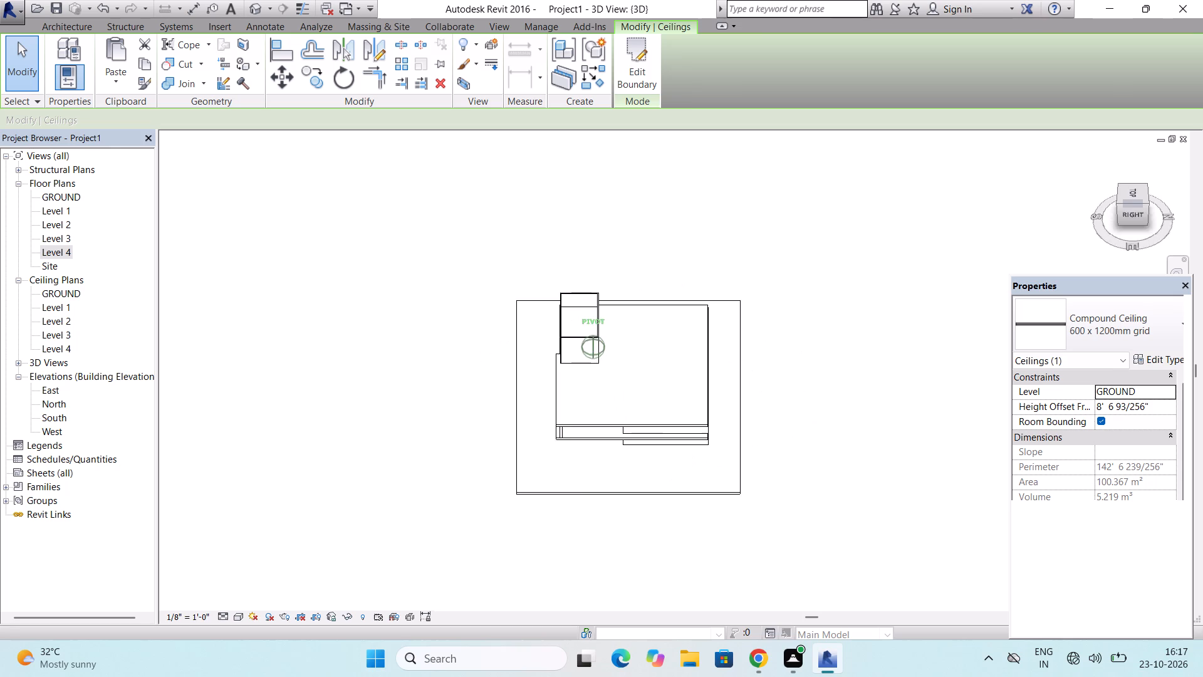
left_click_drag(877, 147, 457, 174)
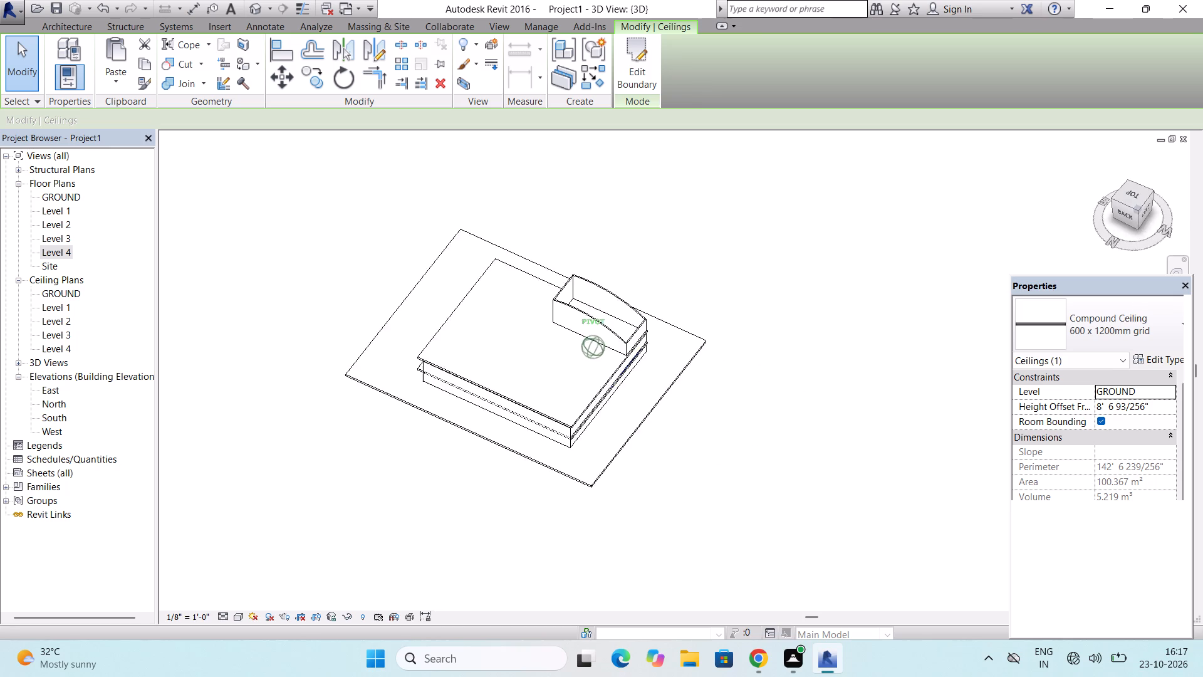
left_click_drag(457, 174, 1093, 569)
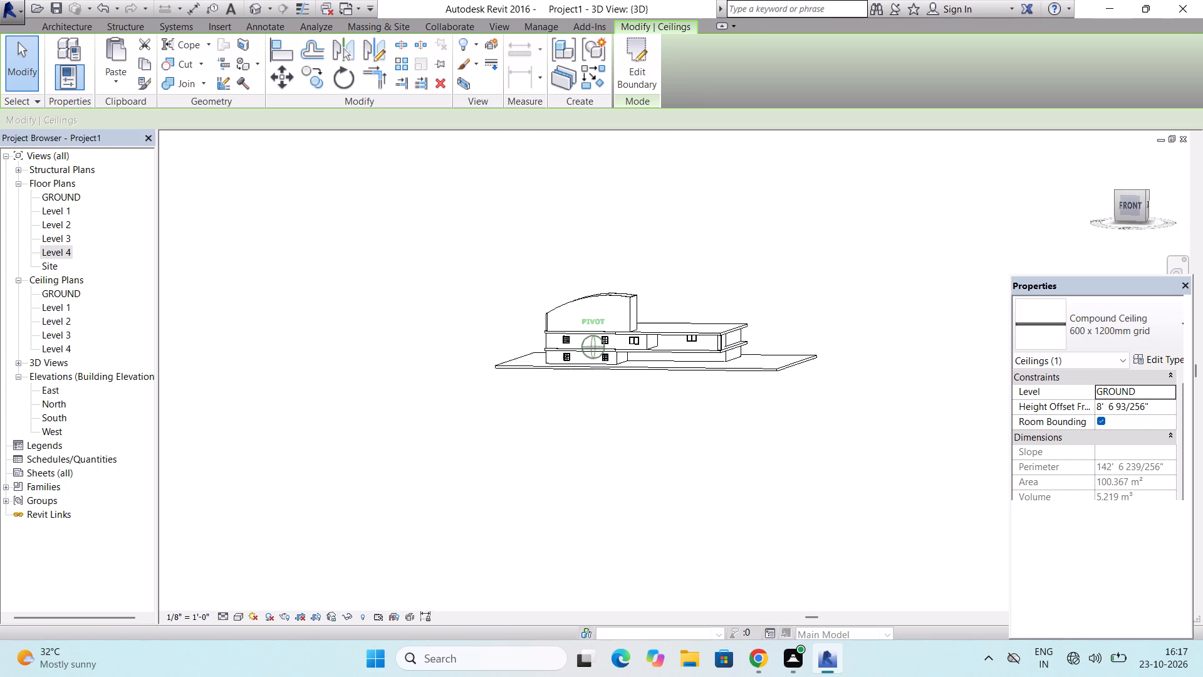
left_click_drag(1093, 569, 1107, 545)
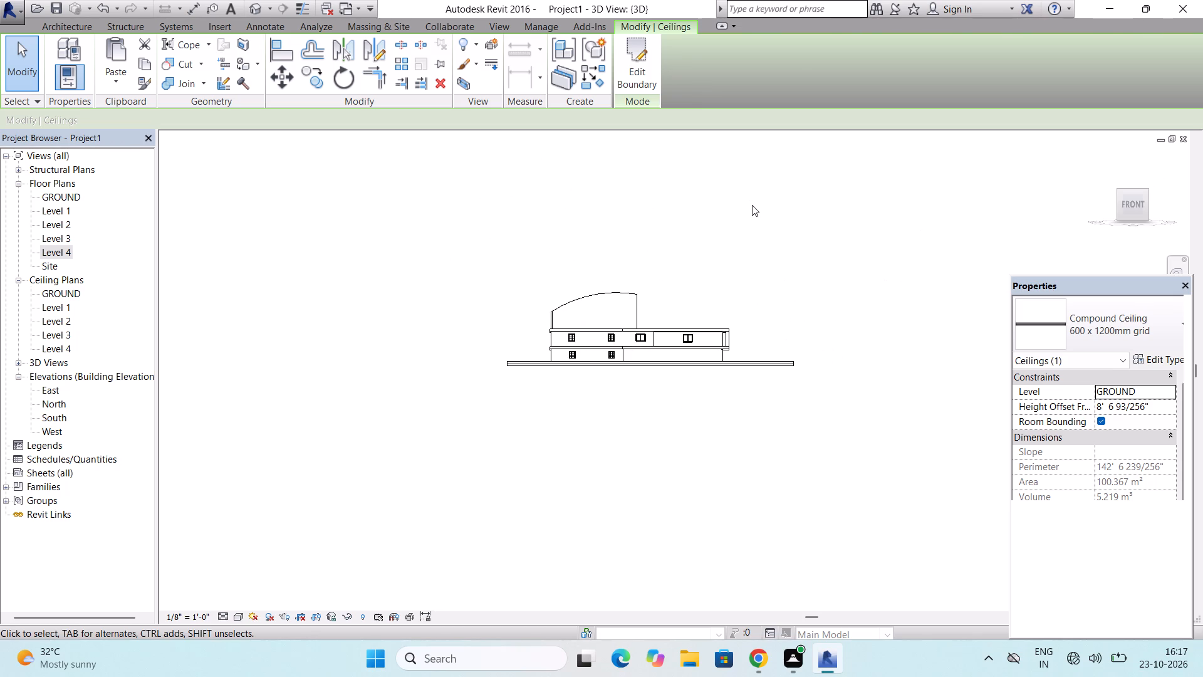
left_click(755, 219)
key("Escape")
key("Escape")
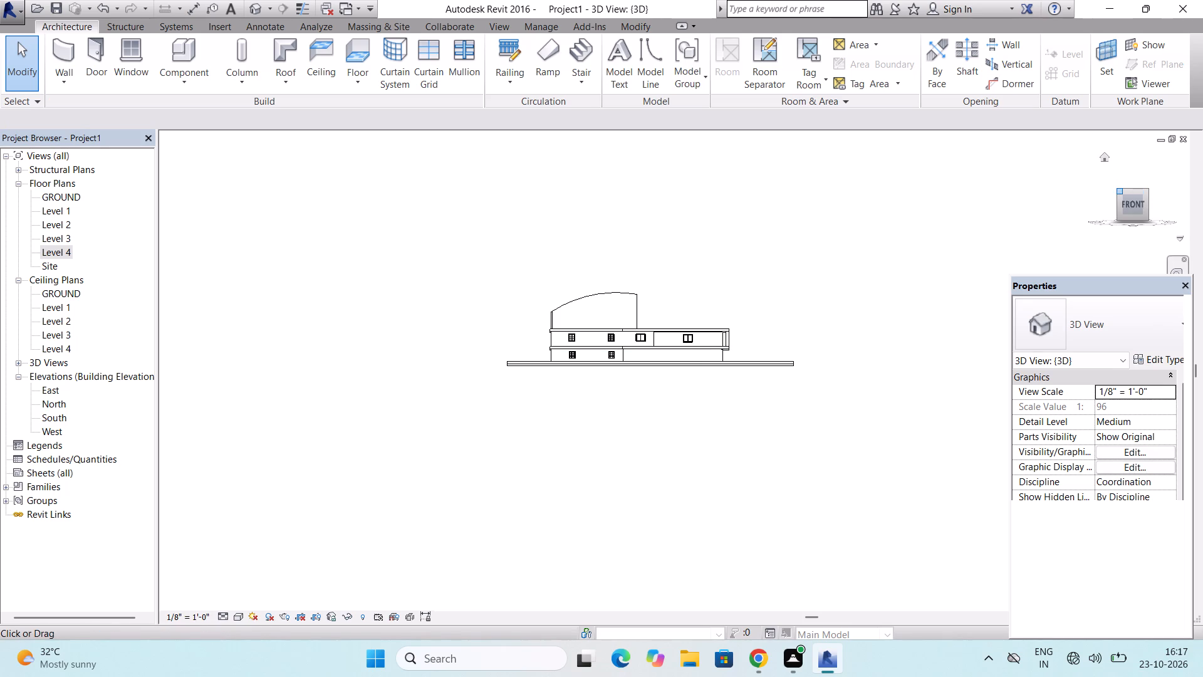
left_click_drag(1120, 192, 811, 233)
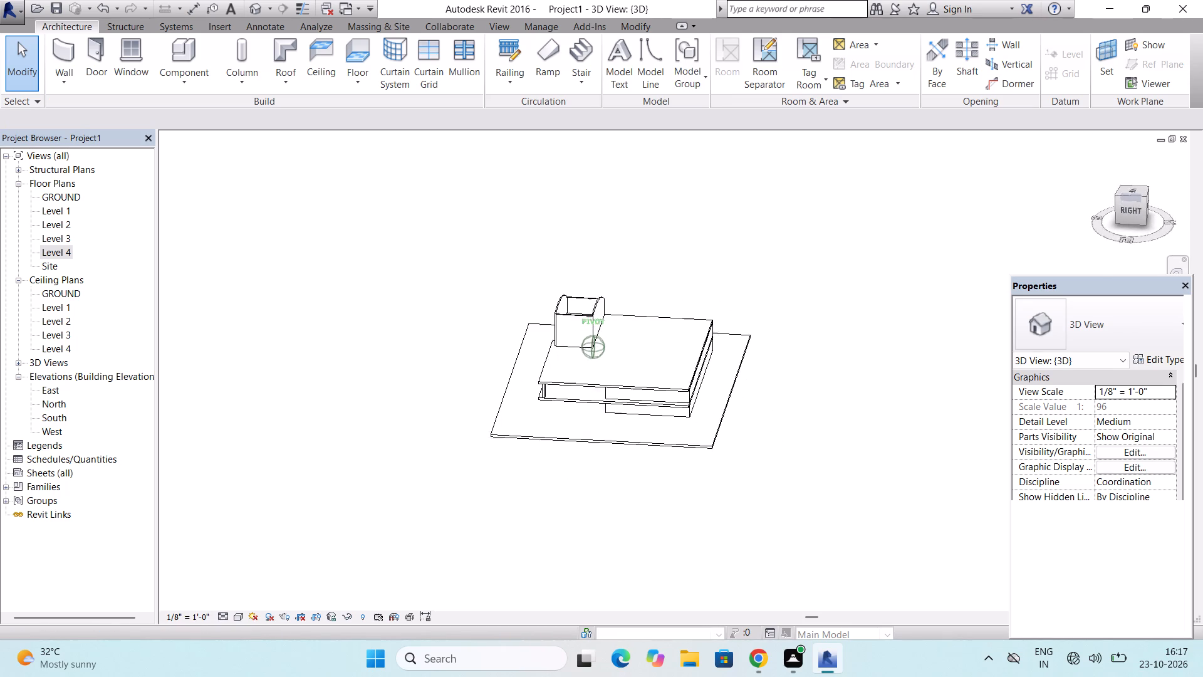
left_click_drag(811, 233, 524, 221)
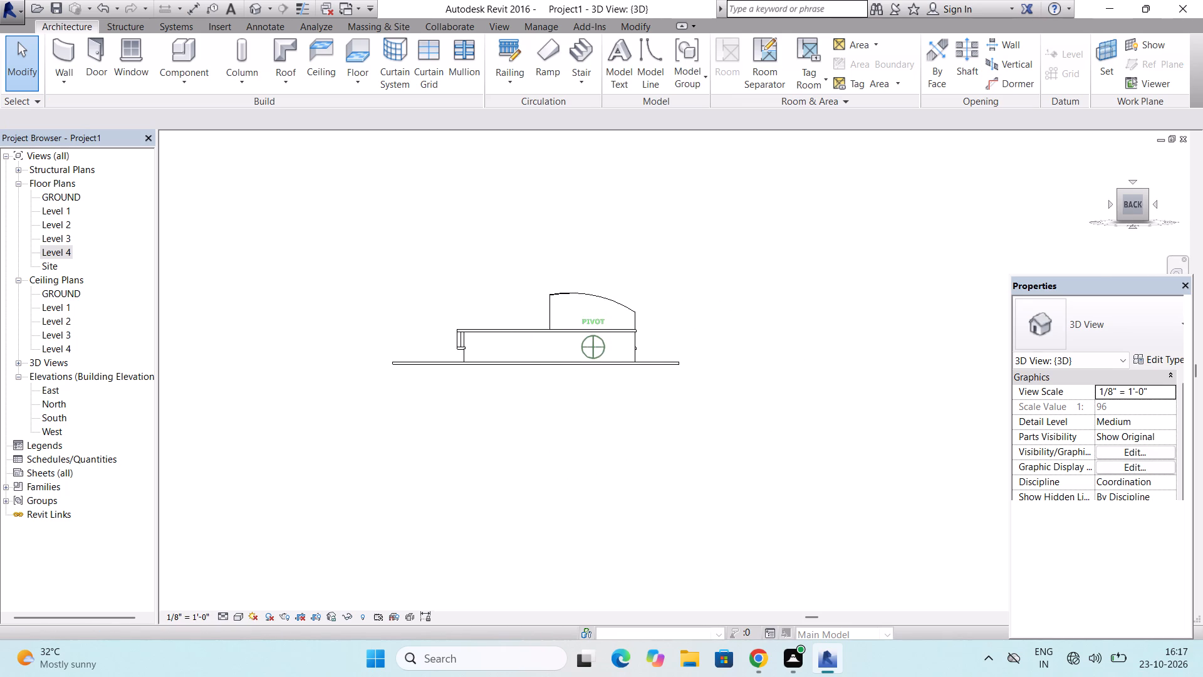
left_click_drag(524, 221, 1080, 238)
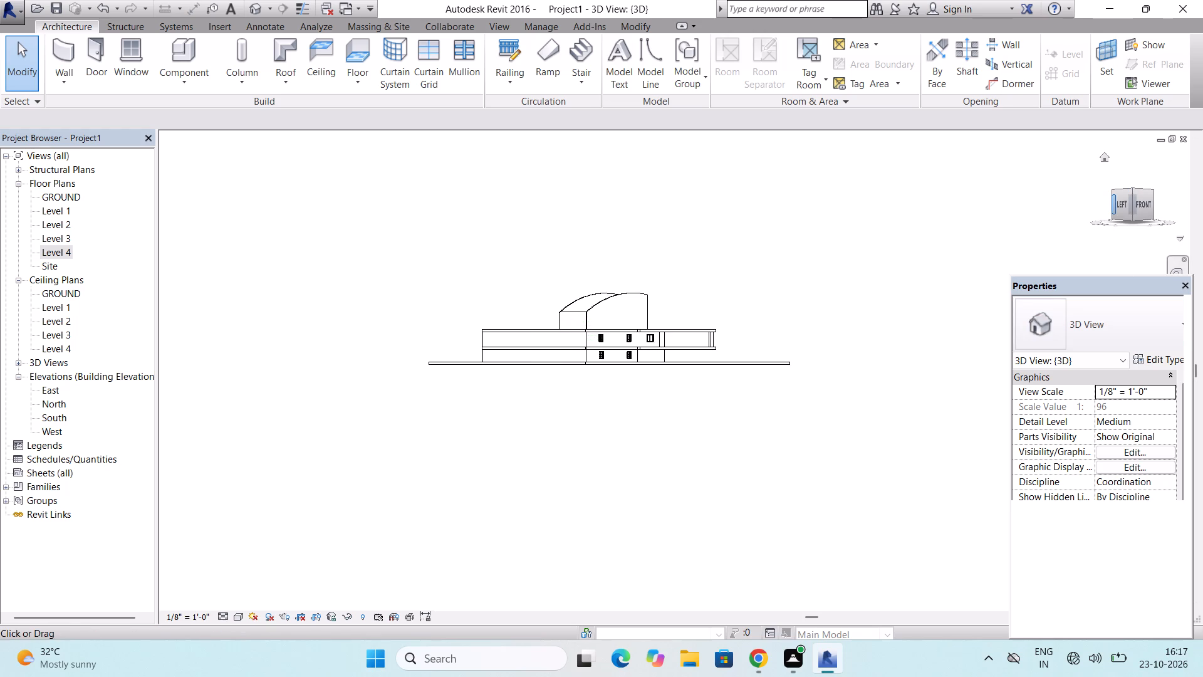
left_click_drag(1112, 192, 1131, 295)
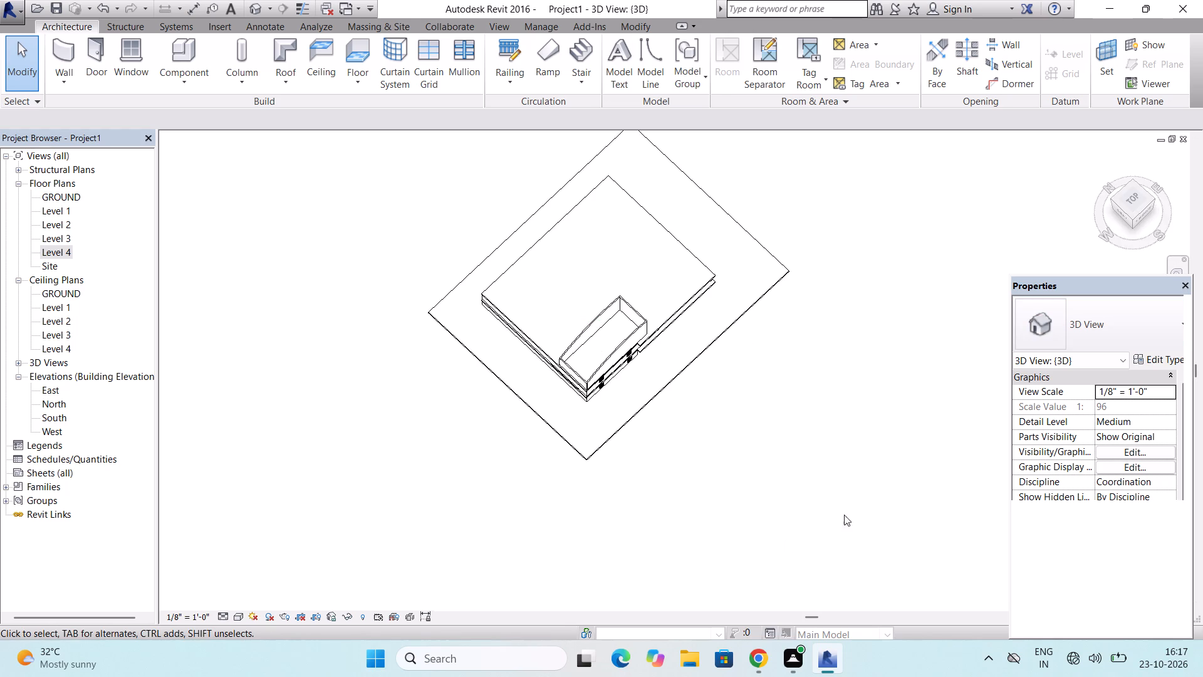
scroll(570, 347, "up", 7)
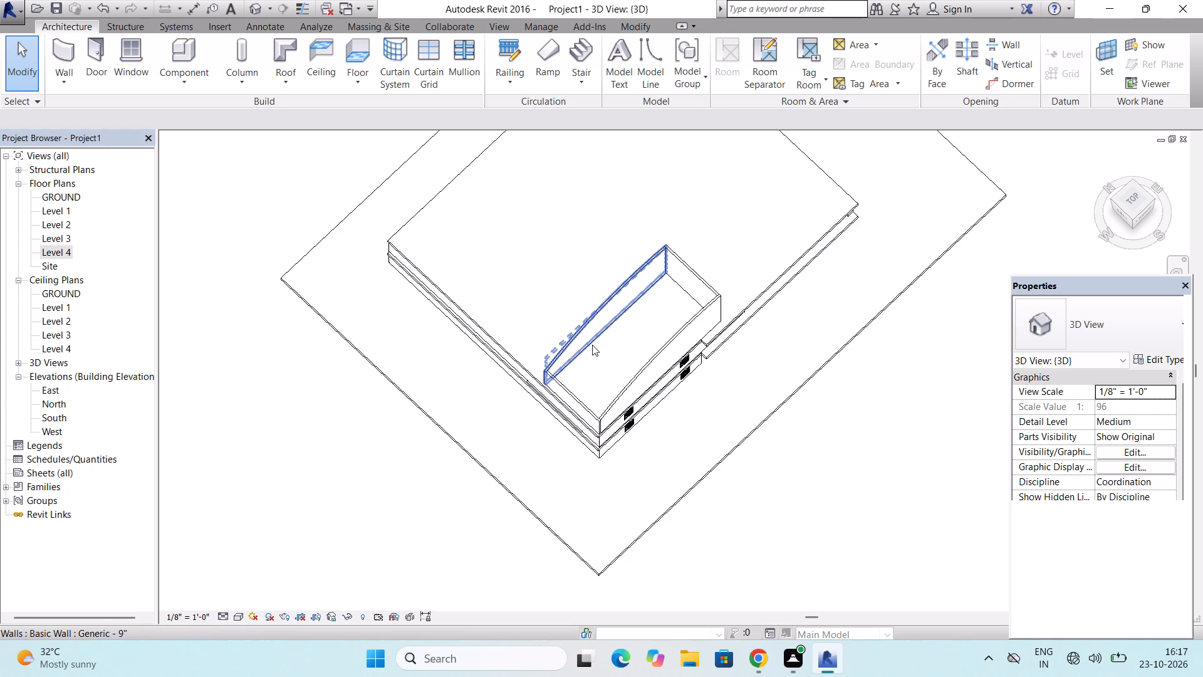
scroll(592, 345, "up", 3)
left_click(611, 366)
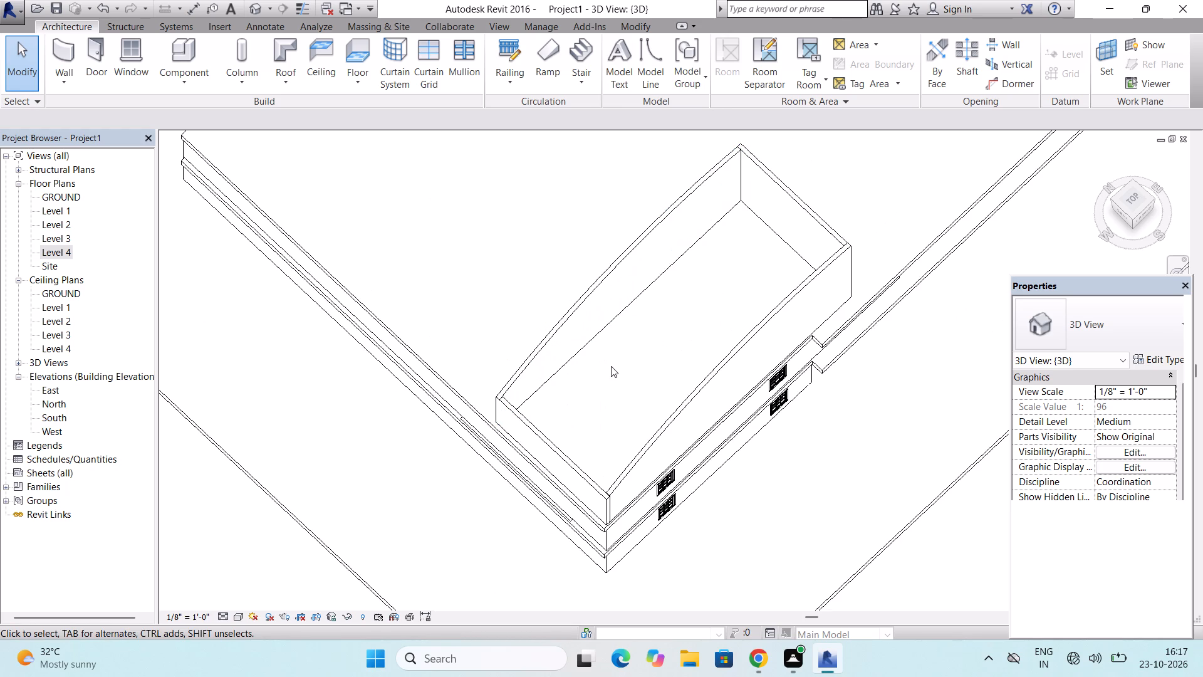
scroll(611, 366, "down", 9)
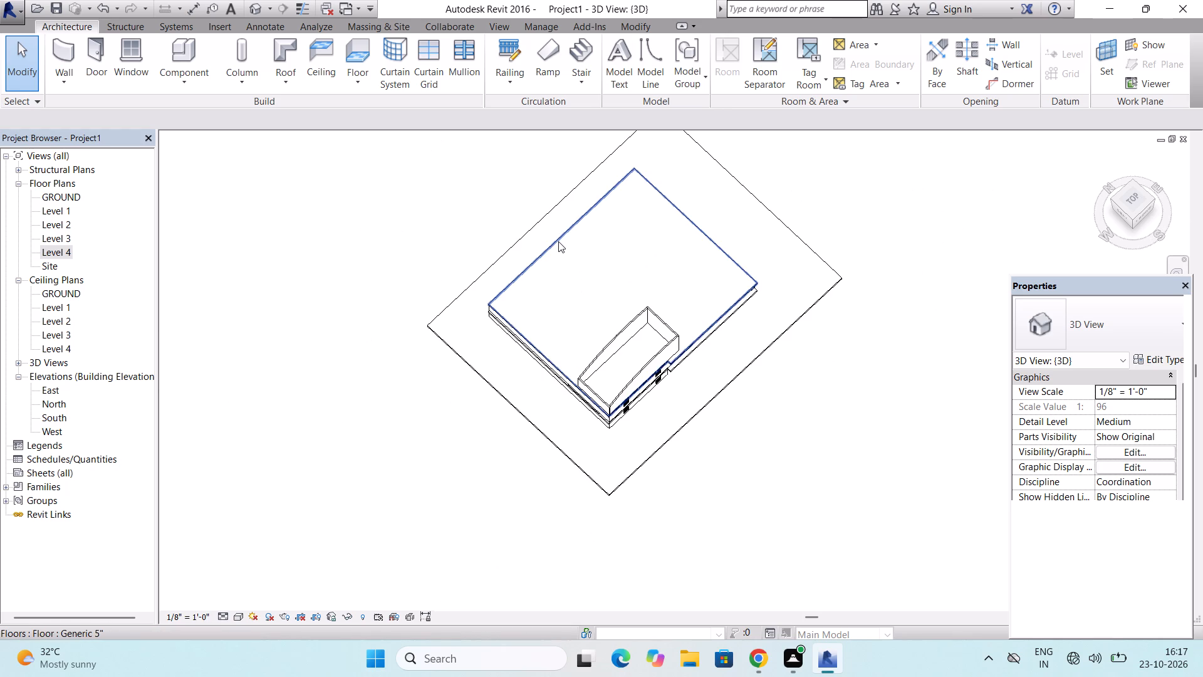
left_click(558, 241)
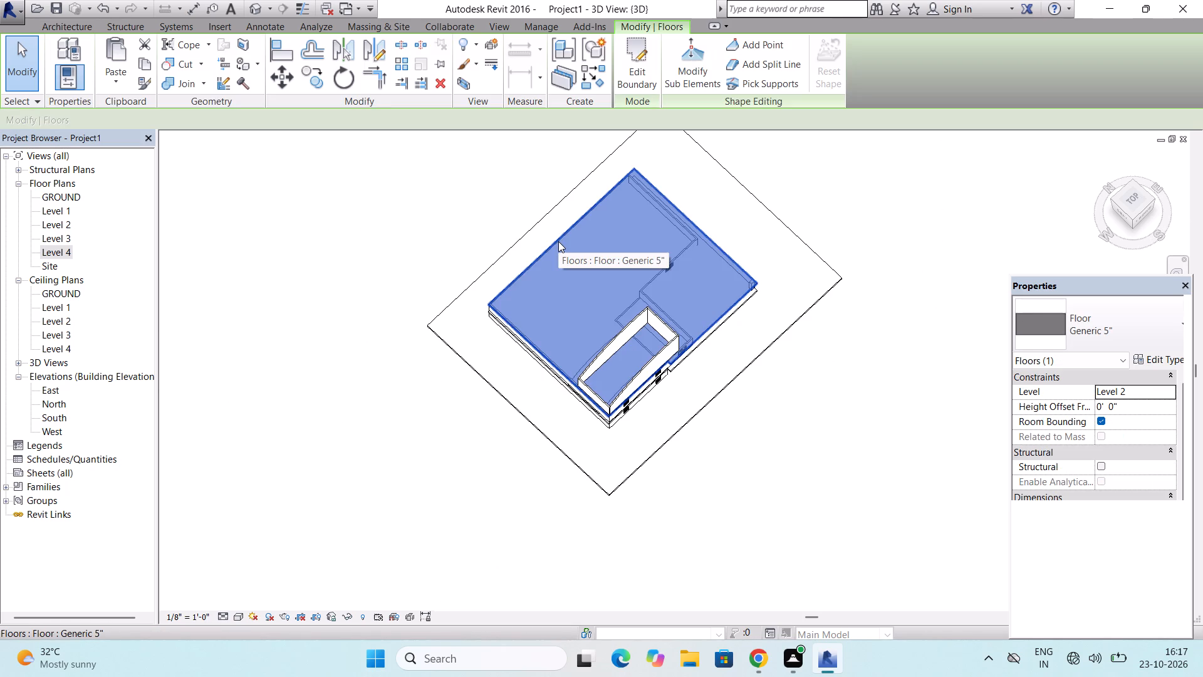
key("Escape")
key("Escape")
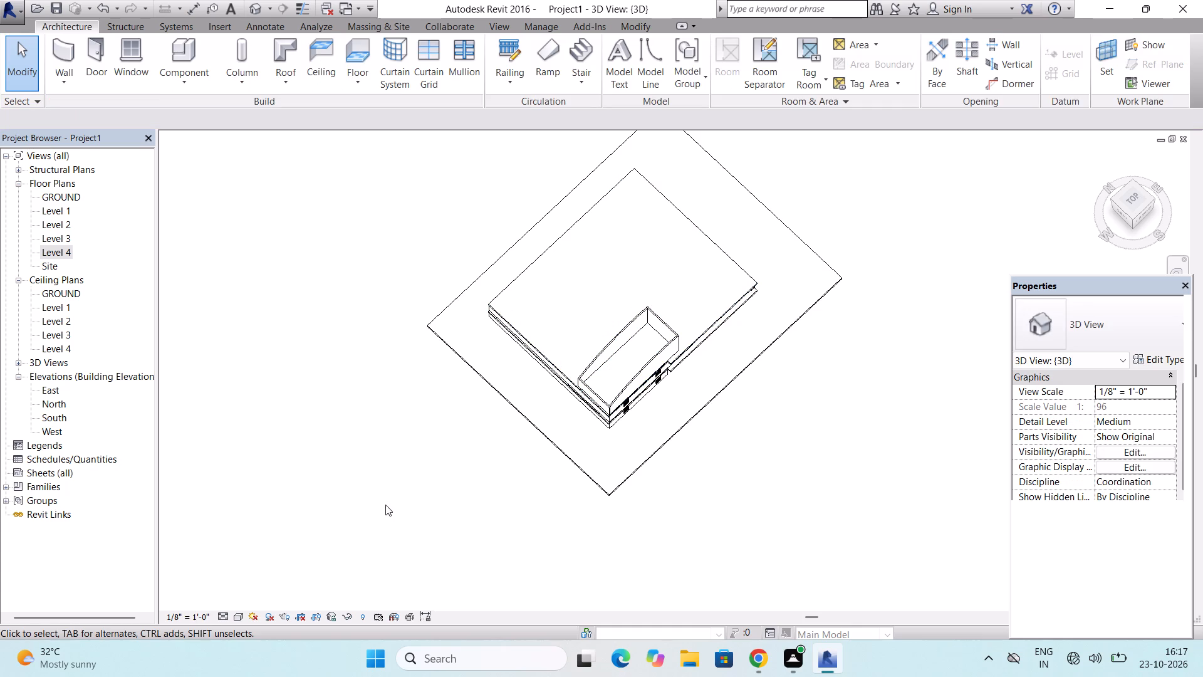
Check the GROUND and Level 1 floor plans for the 600 x 1200mm grid ceiling and select it in the Level 1 plan.
double_click(58, 199)
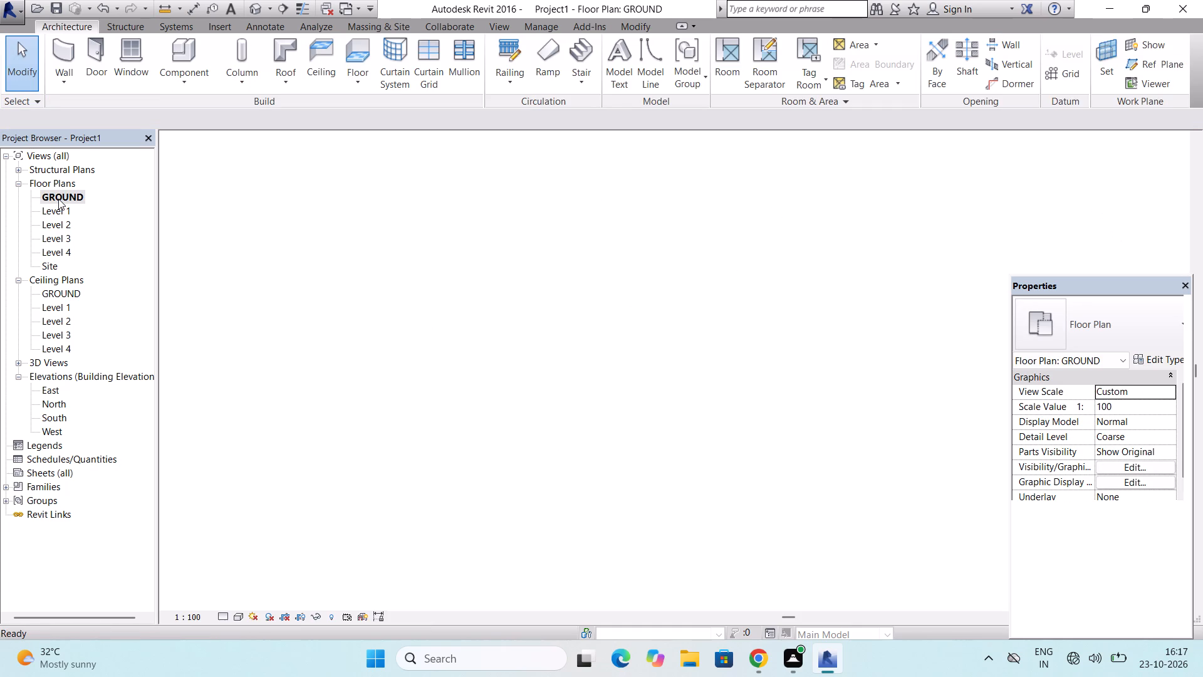
left_click(59, 210)
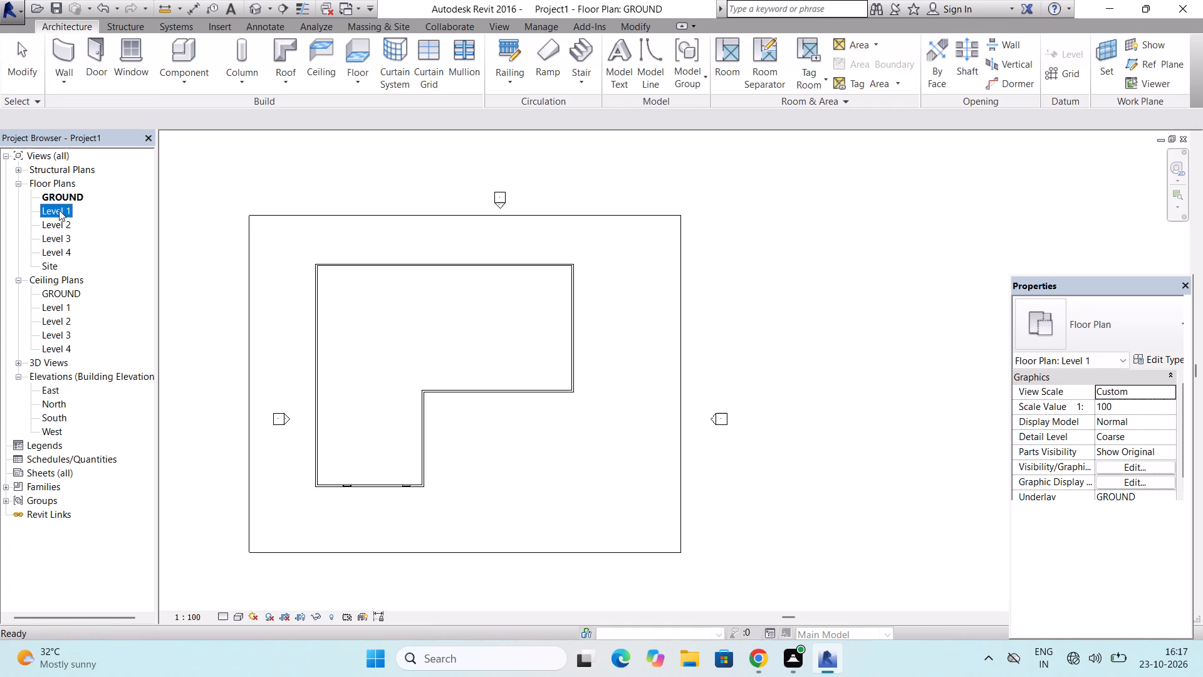
double_click(59, 210)
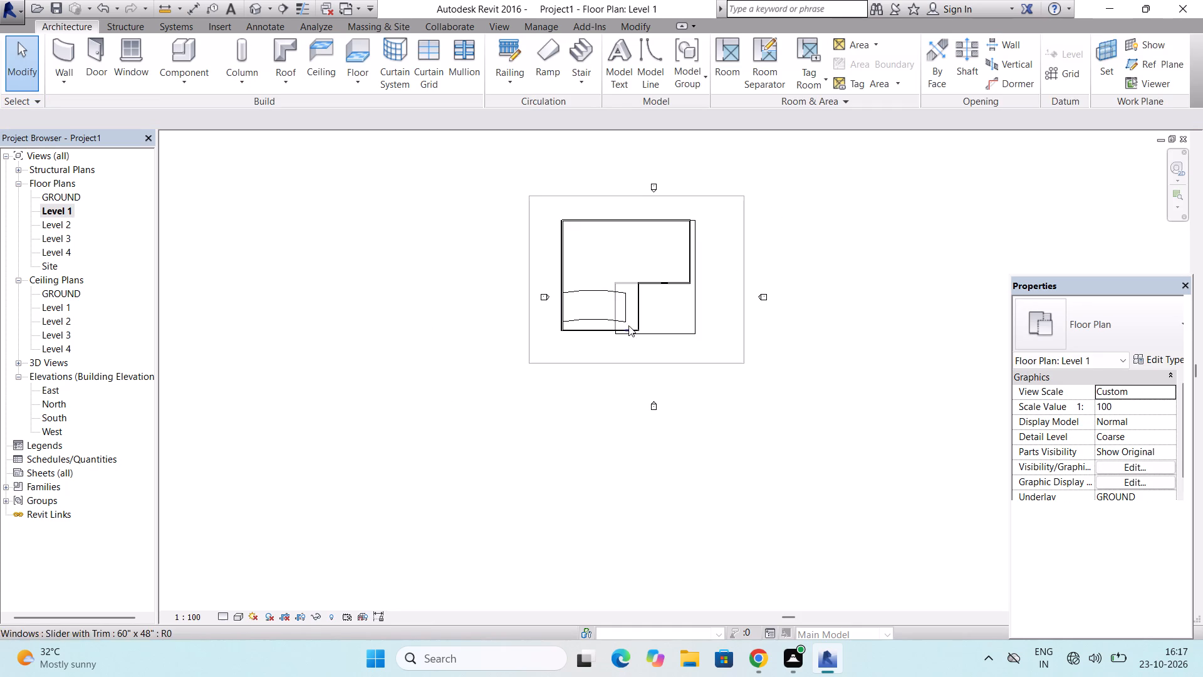
scroll(628, 320, "up", 8)
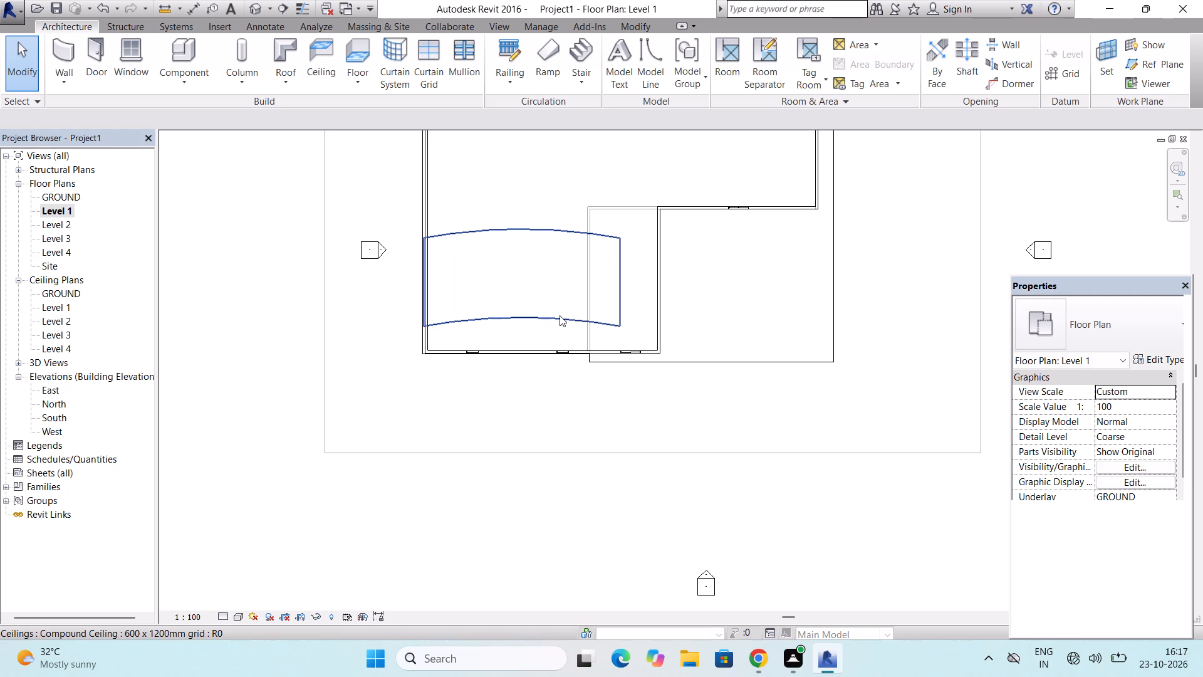
left_click(560, 315)
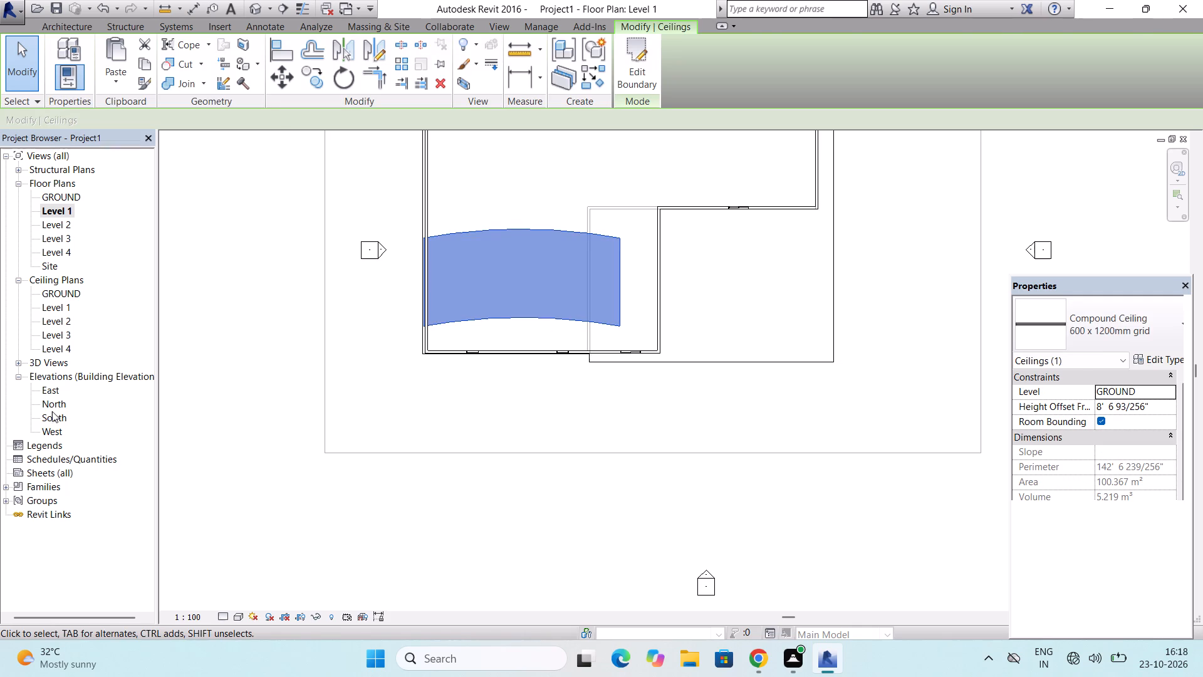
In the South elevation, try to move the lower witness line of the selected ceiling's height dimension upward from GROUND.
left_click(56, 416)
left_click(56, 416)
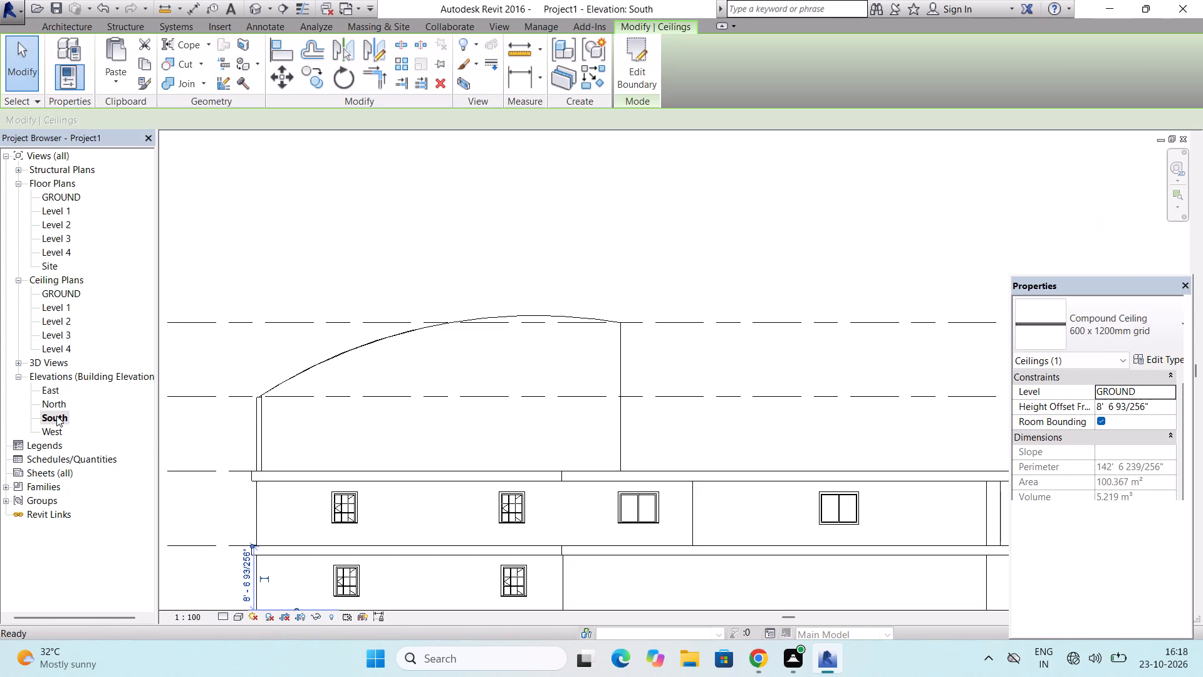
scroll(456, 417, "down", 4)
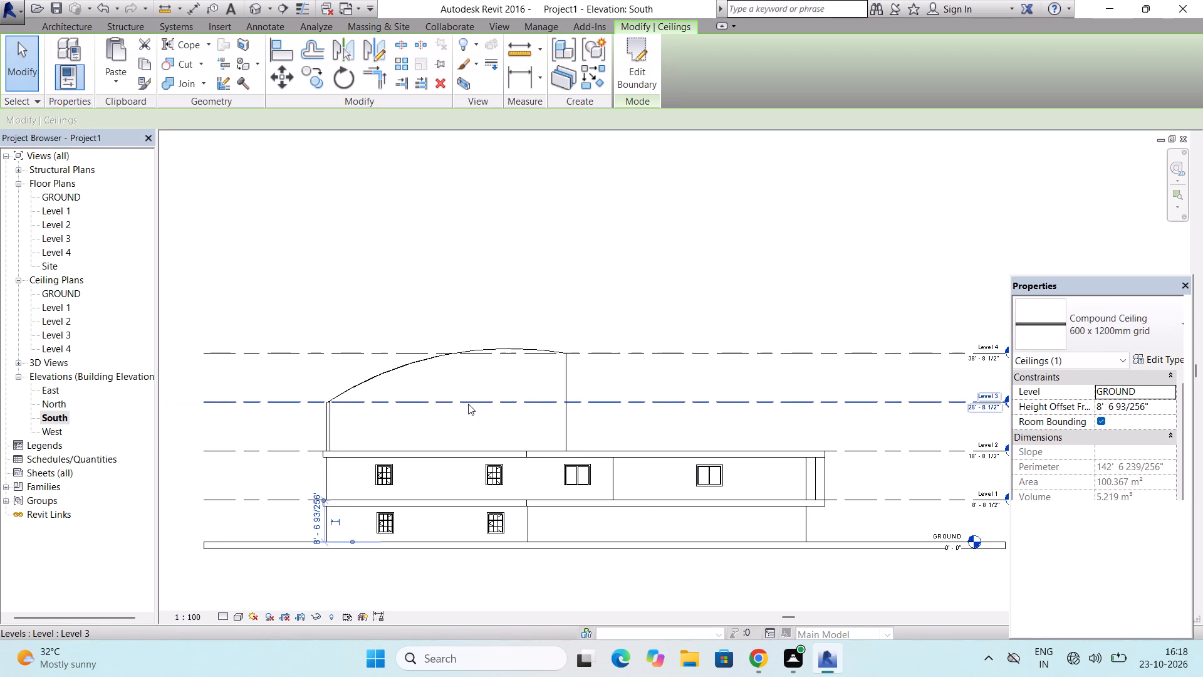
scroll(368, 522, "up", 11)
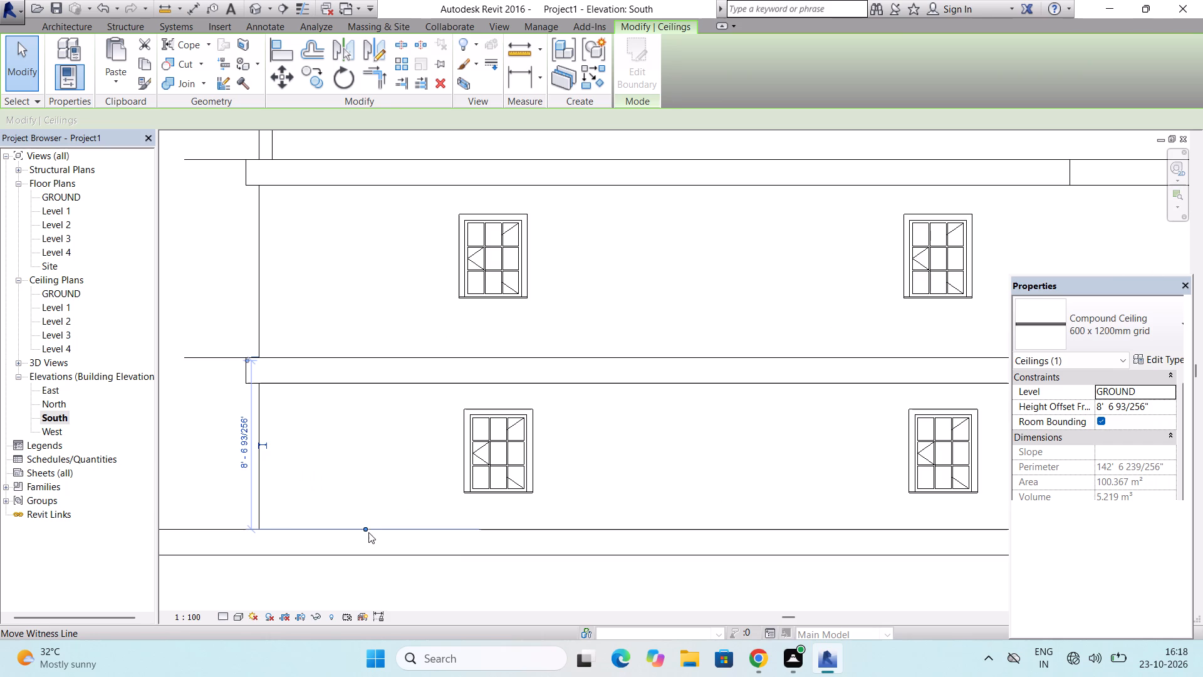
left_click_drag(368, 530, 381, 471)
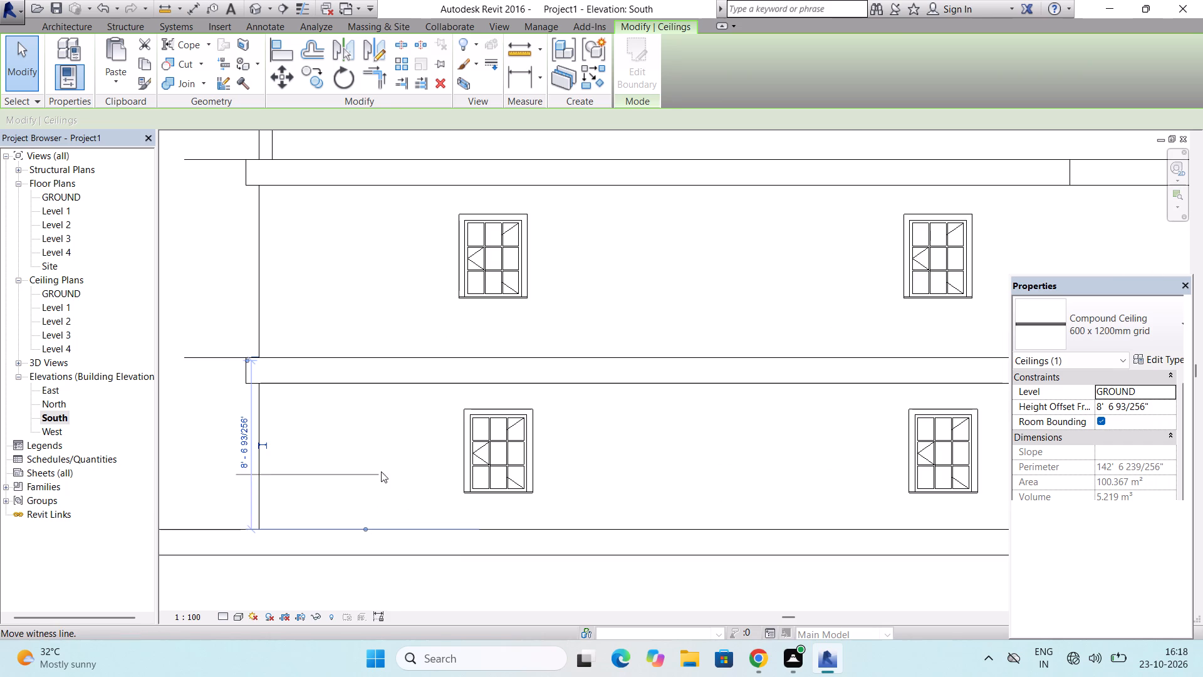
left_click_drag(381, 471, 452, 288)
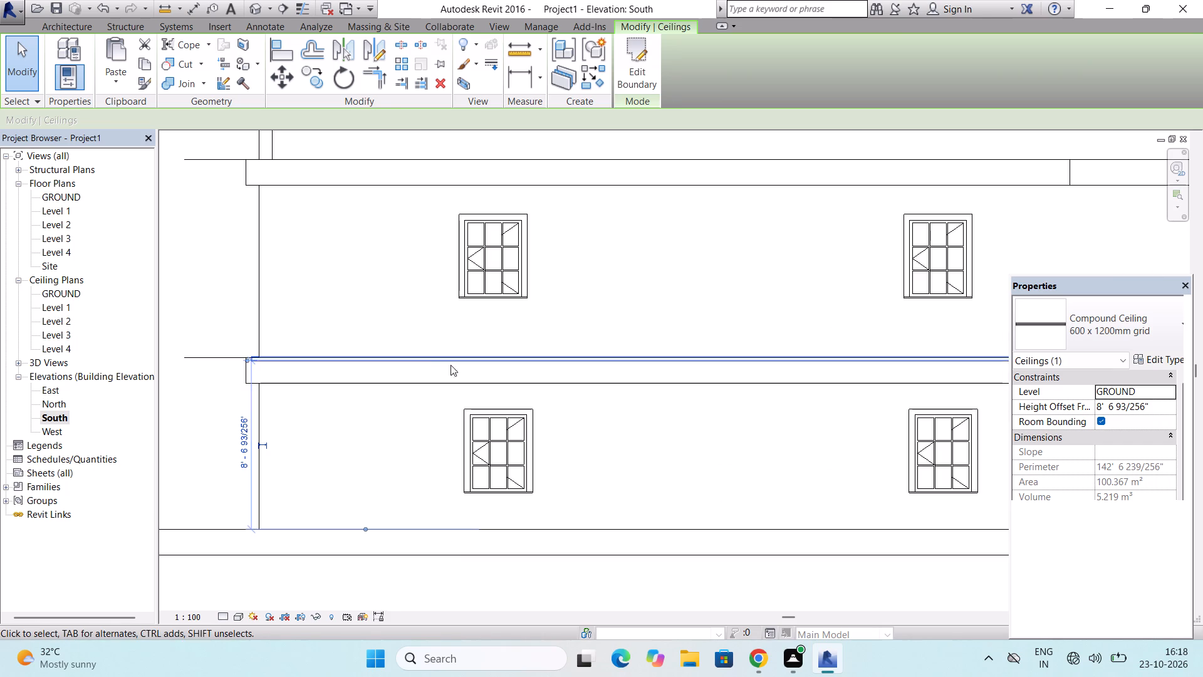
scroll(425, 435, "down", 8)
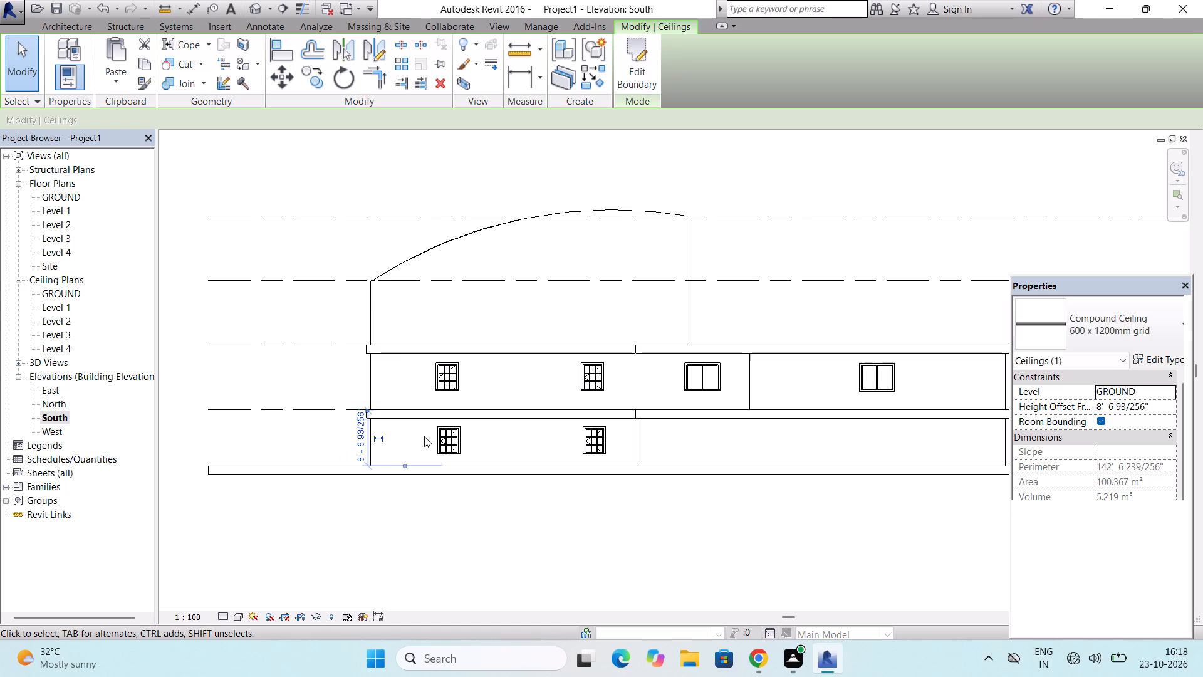
Recheck the ceiling in the Level 1 plan and examine the south facade in 3D, looking closely at its casement windows.
double_click(63, 214)
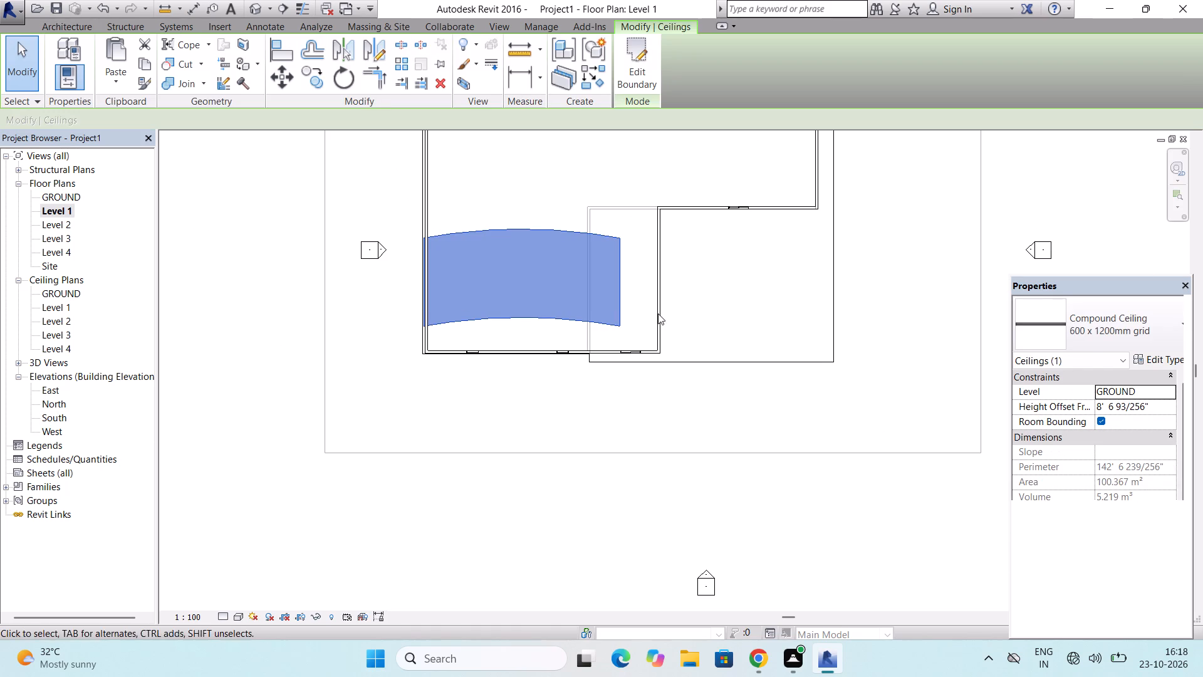
left_click(583, 317)
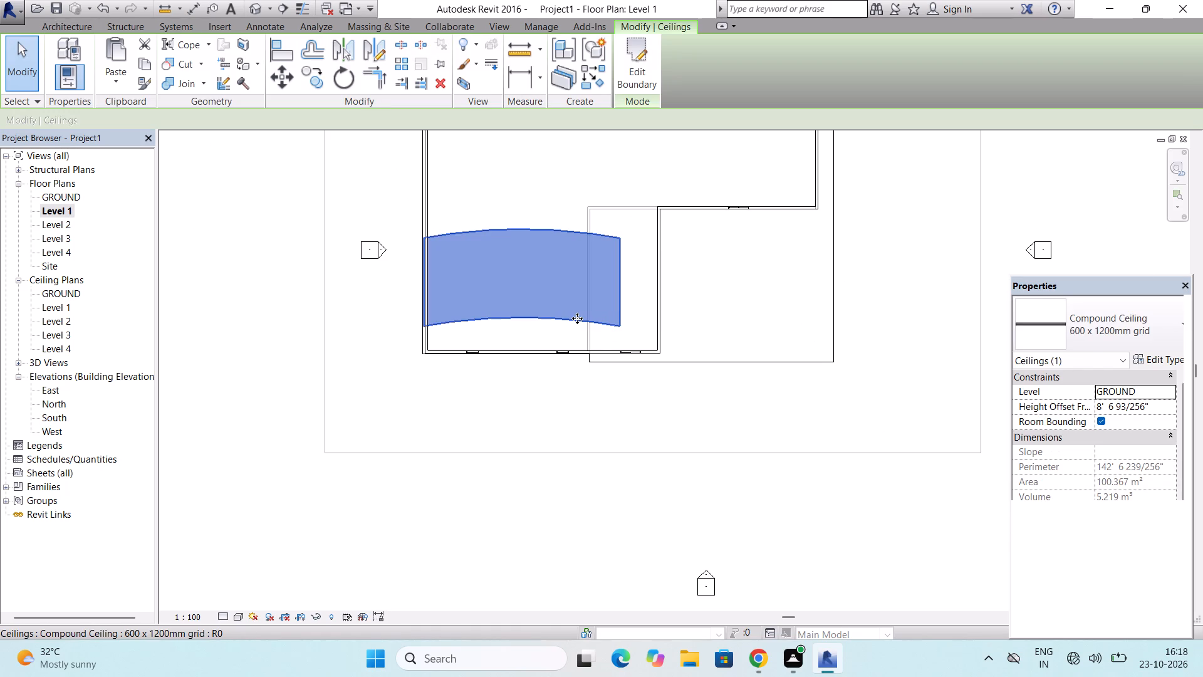
double_click(256, 11)
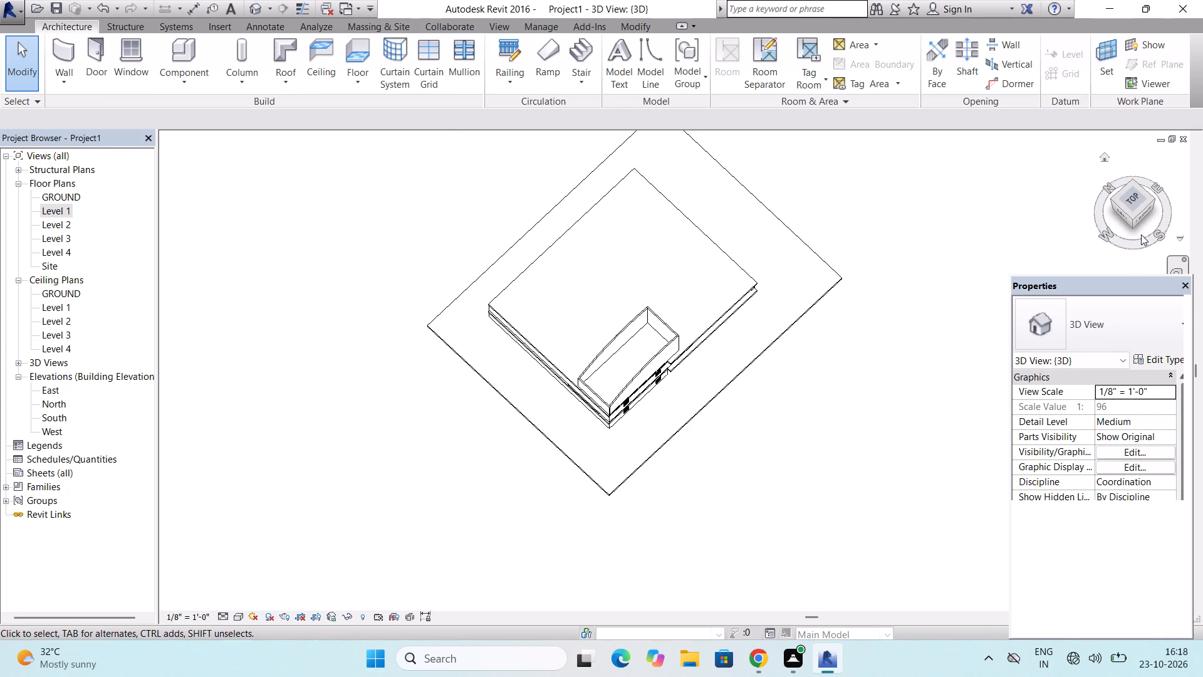
left_click_drag(1133, 216, 1049, 134)
scroll(595, 357, "up", 9)
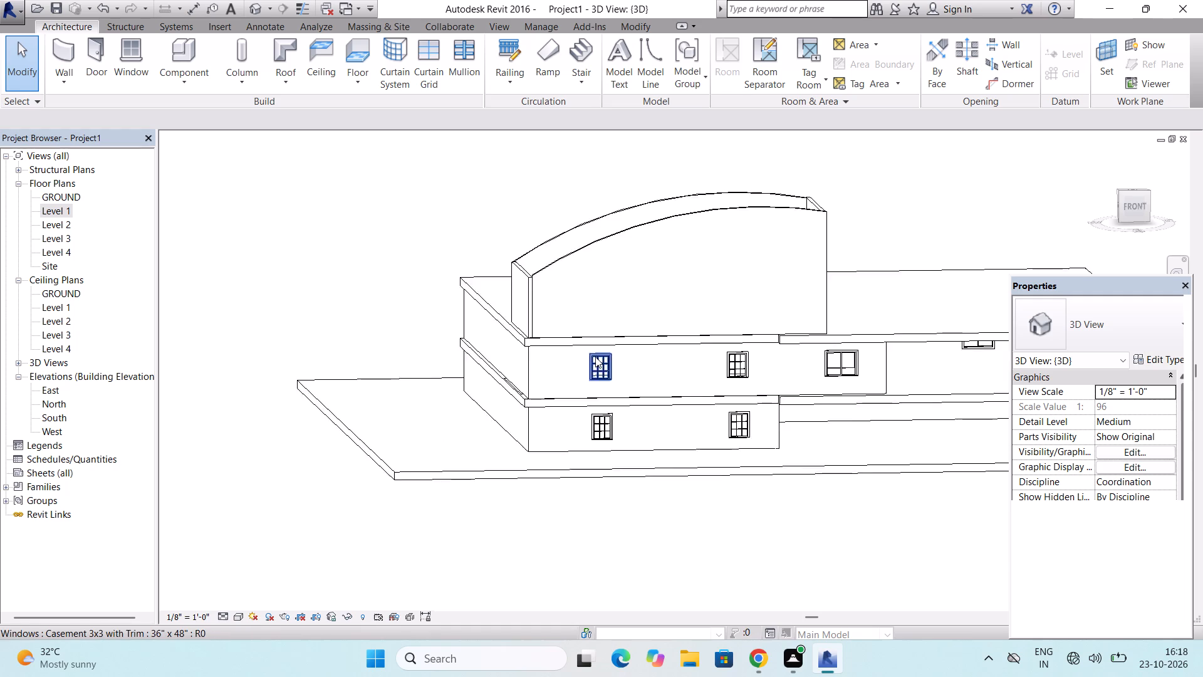
scroll(595, 357, "up", 4)
scroll(612, 412, "up", 2)
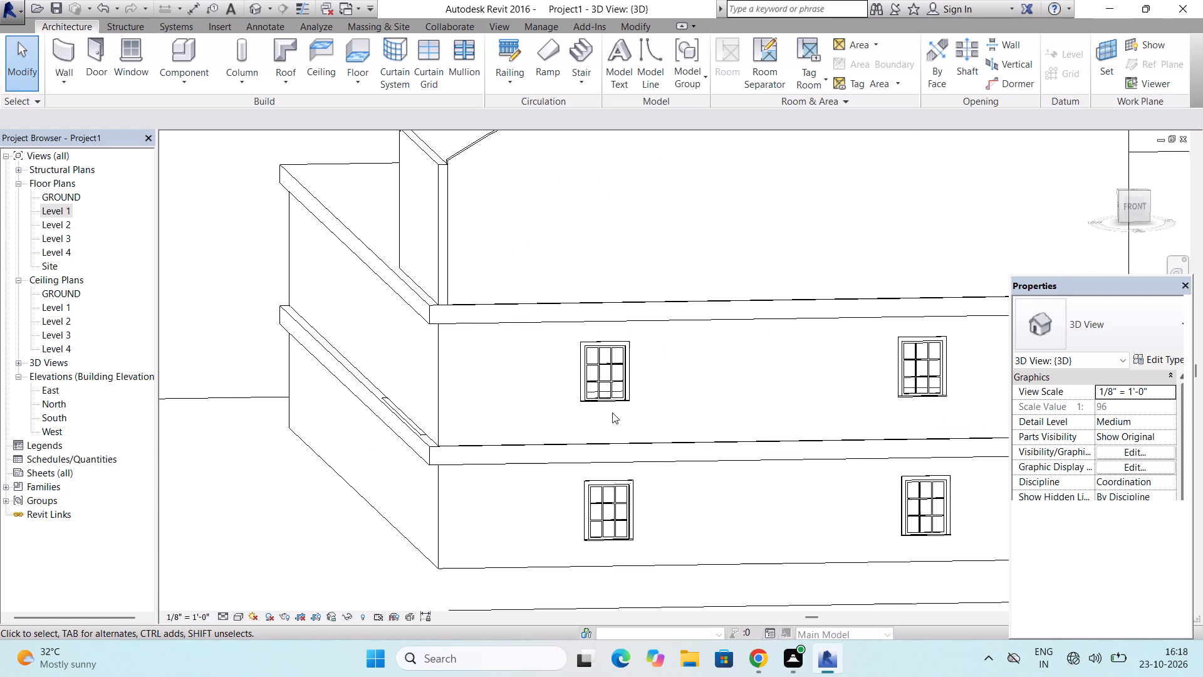
scroll(600, 537, "up", 5)
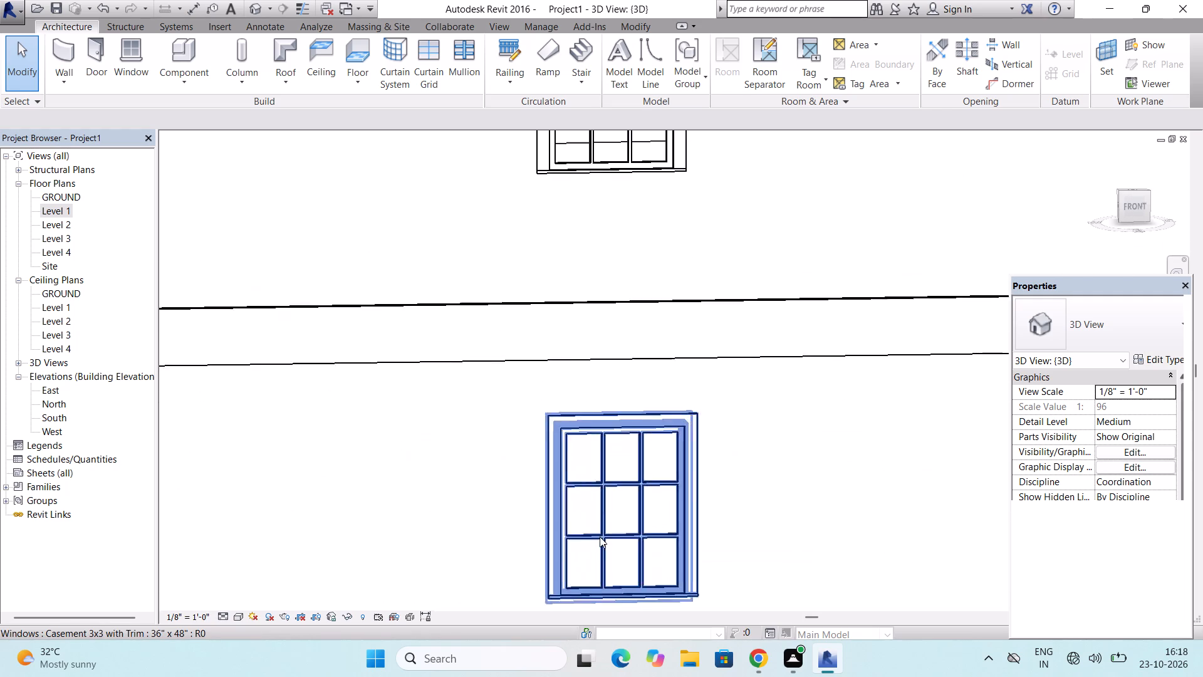
scroll(600, 537, "up", 6)
scroll(601, 434, "down", 14)
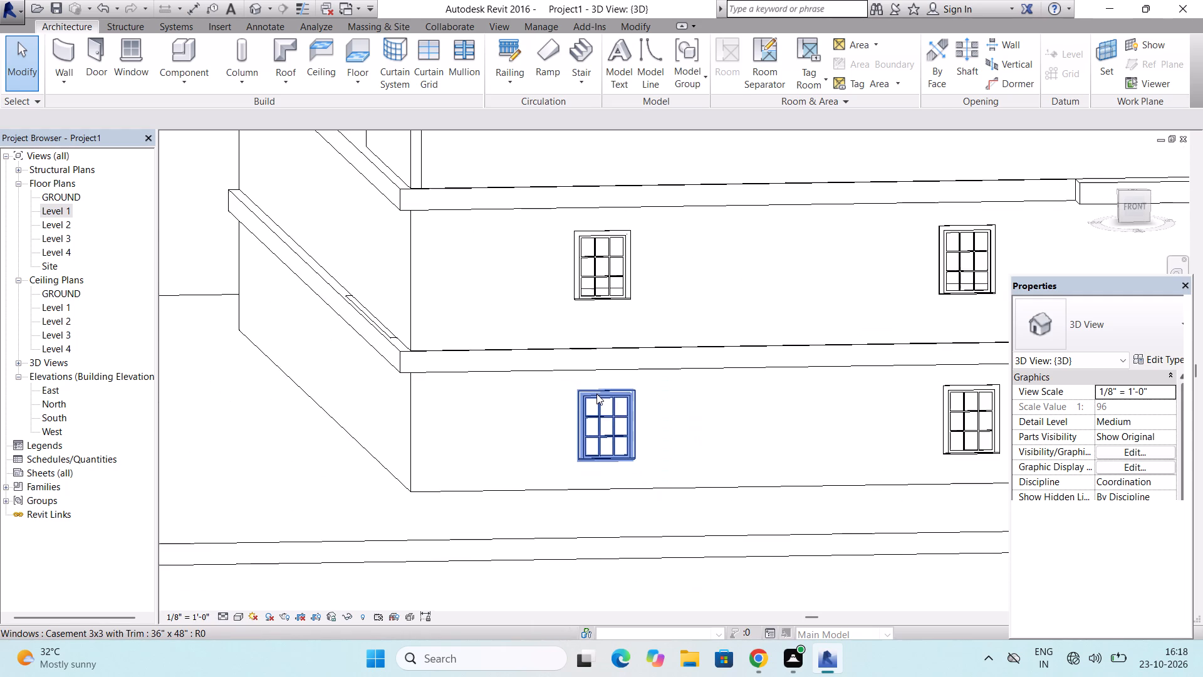
scroll(610, 312, "up", 11)
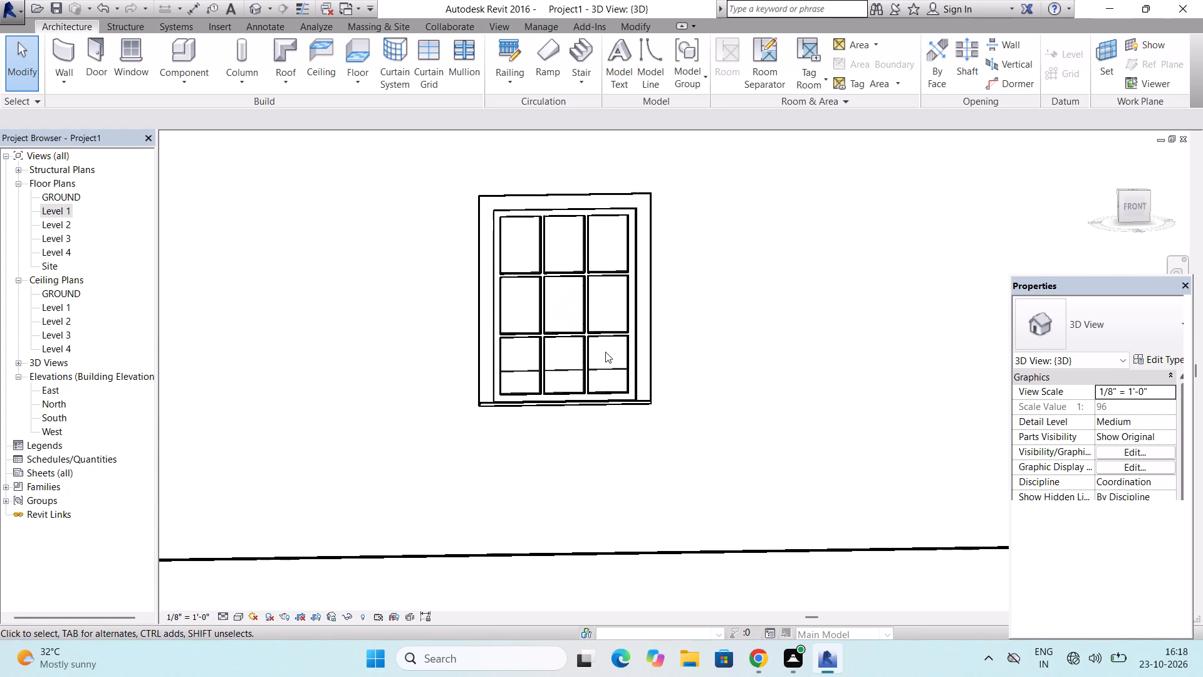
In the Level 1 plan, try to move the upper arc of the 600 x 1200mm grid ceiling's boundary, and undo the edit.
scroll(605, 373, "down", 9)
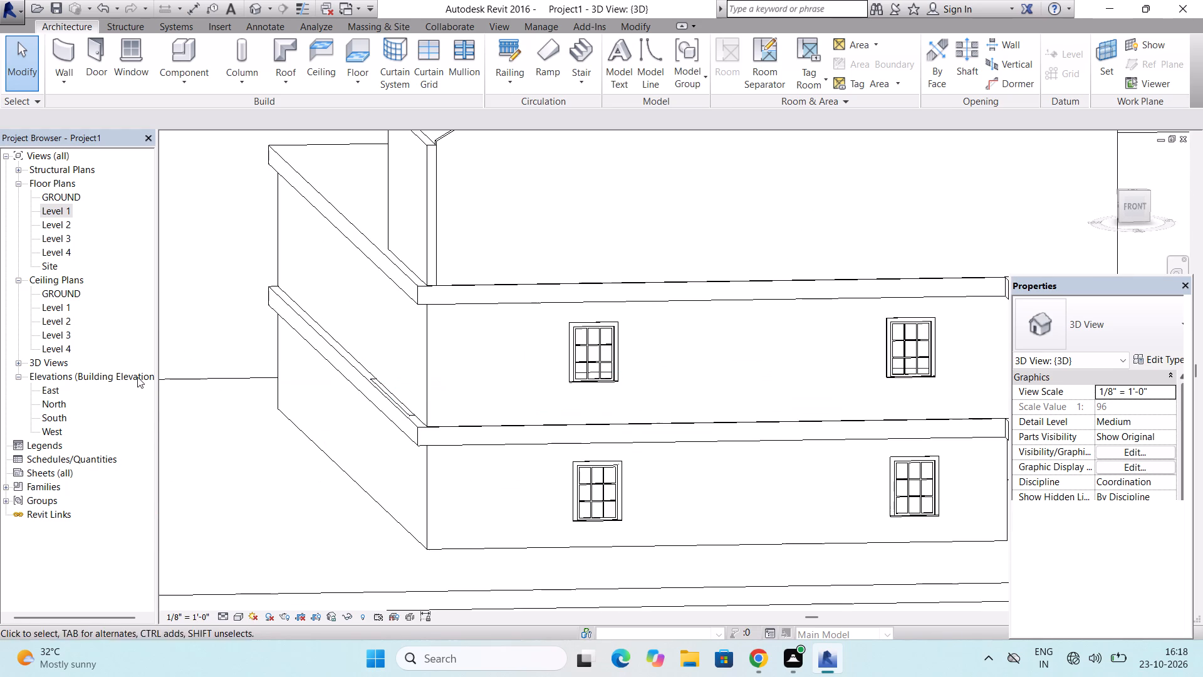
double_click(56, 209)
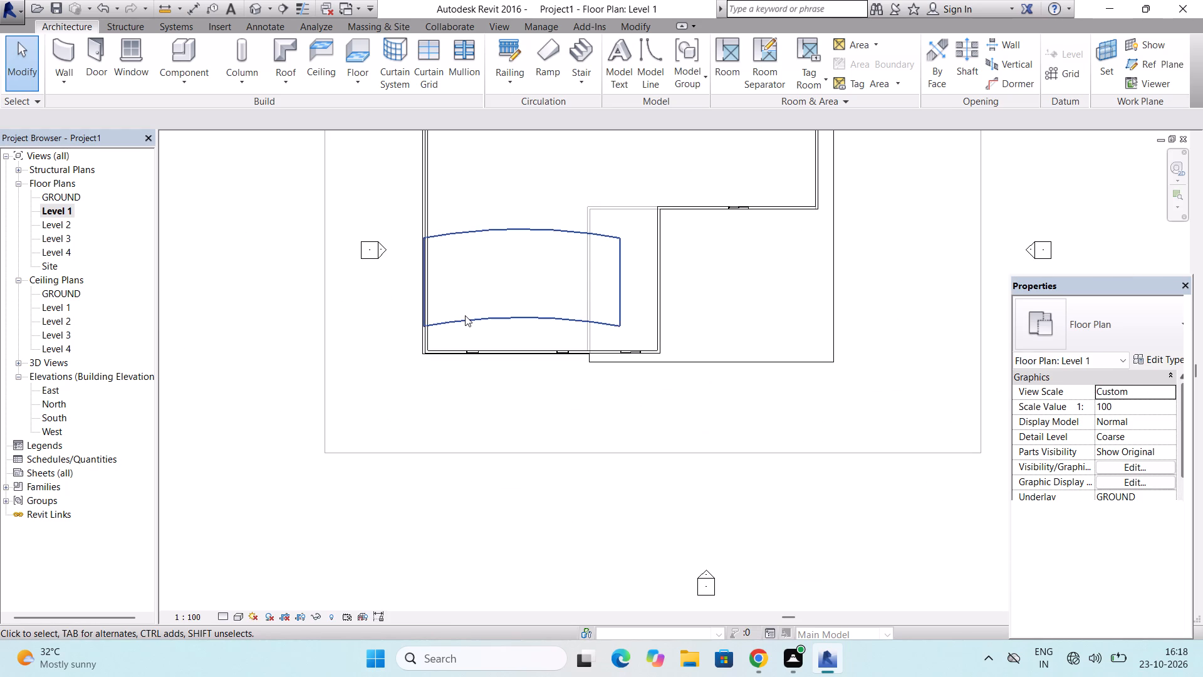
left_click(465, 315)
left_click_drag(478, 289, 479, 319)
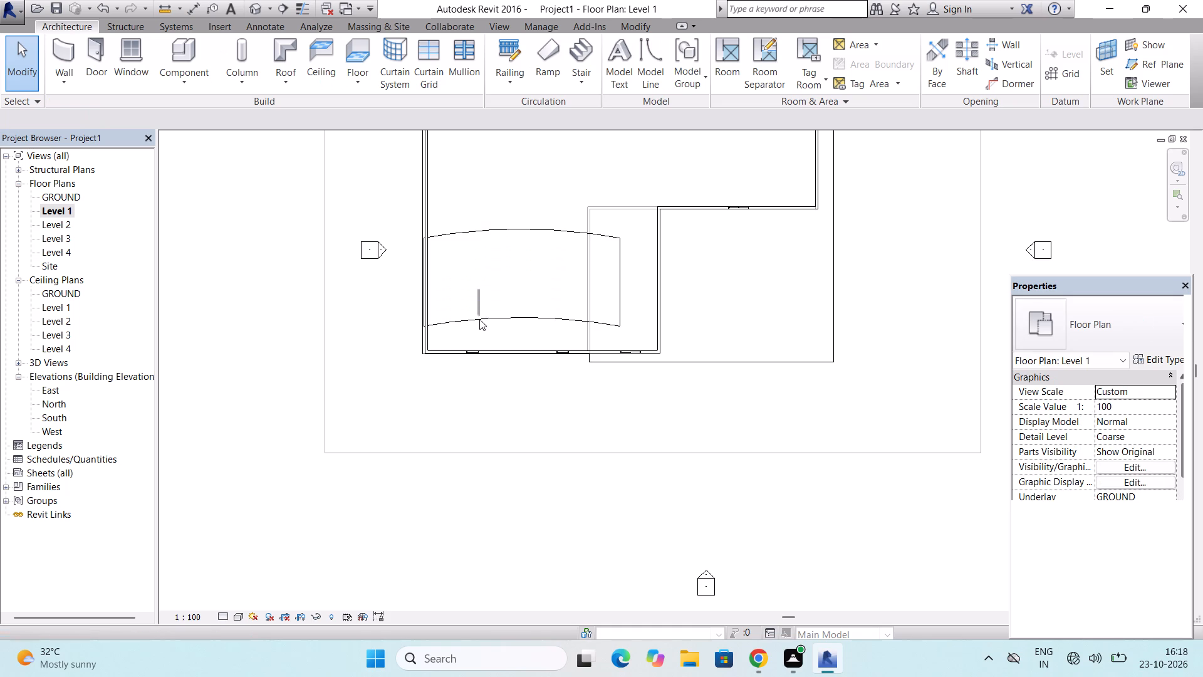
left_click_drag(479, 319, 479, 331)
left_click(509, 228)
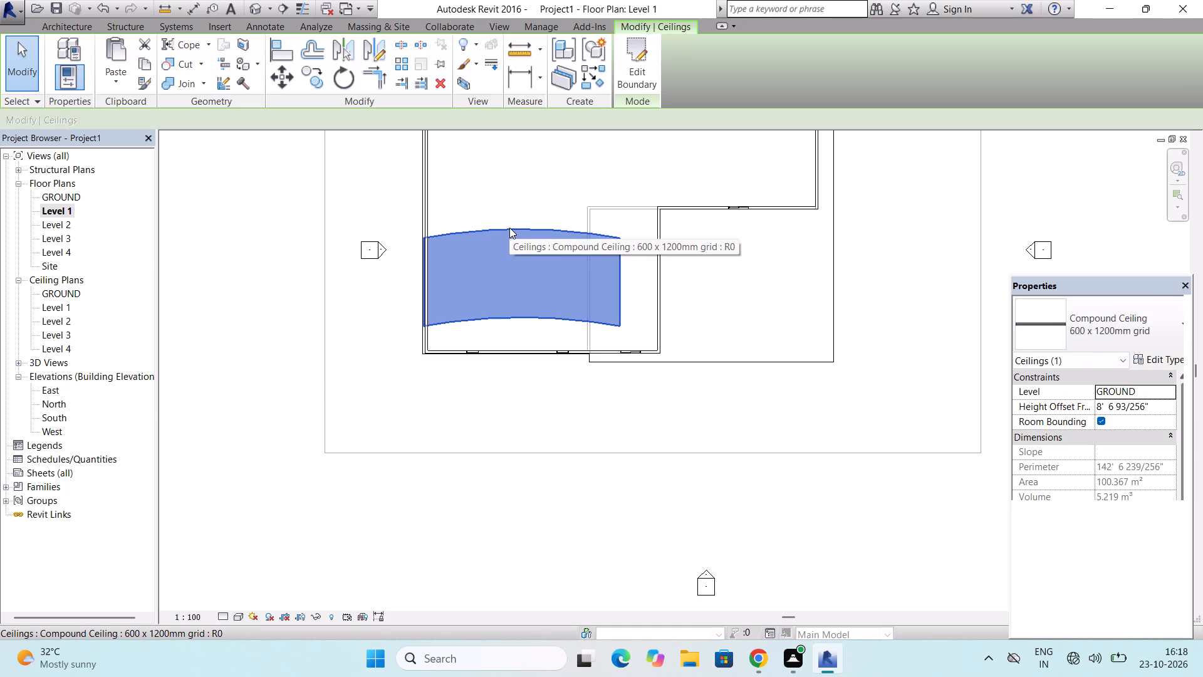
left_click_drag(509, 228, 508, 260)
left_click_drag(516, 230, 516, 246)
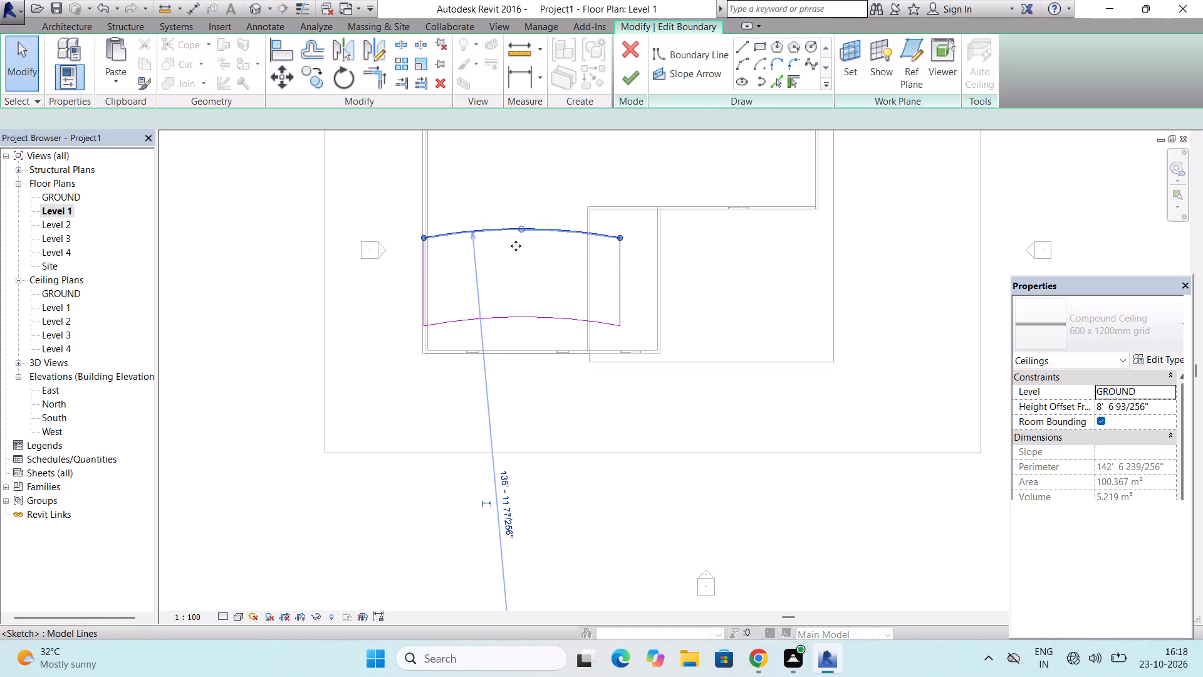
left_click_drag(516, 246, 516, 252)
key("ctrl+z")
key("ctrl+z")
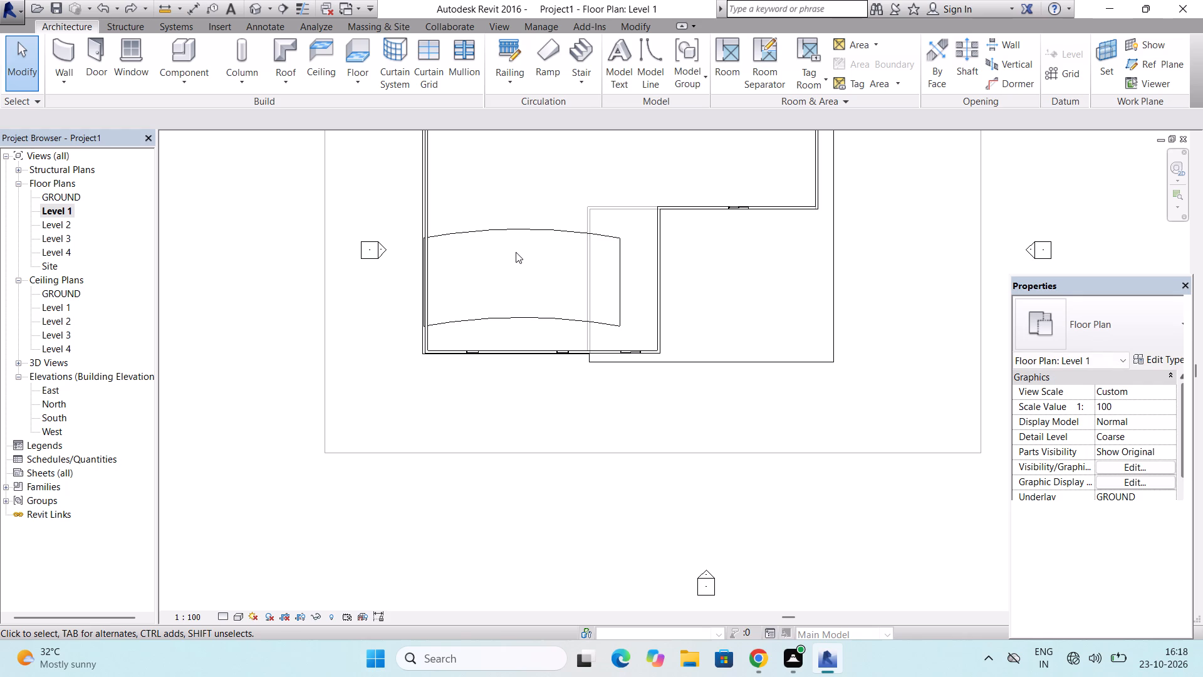
Copy the 600 x 1200mm grid ceiling from the Level 1 plan and paste it aligned to Level 3.
left_click(527, 233)
scroll(527, 233, "down", 5)
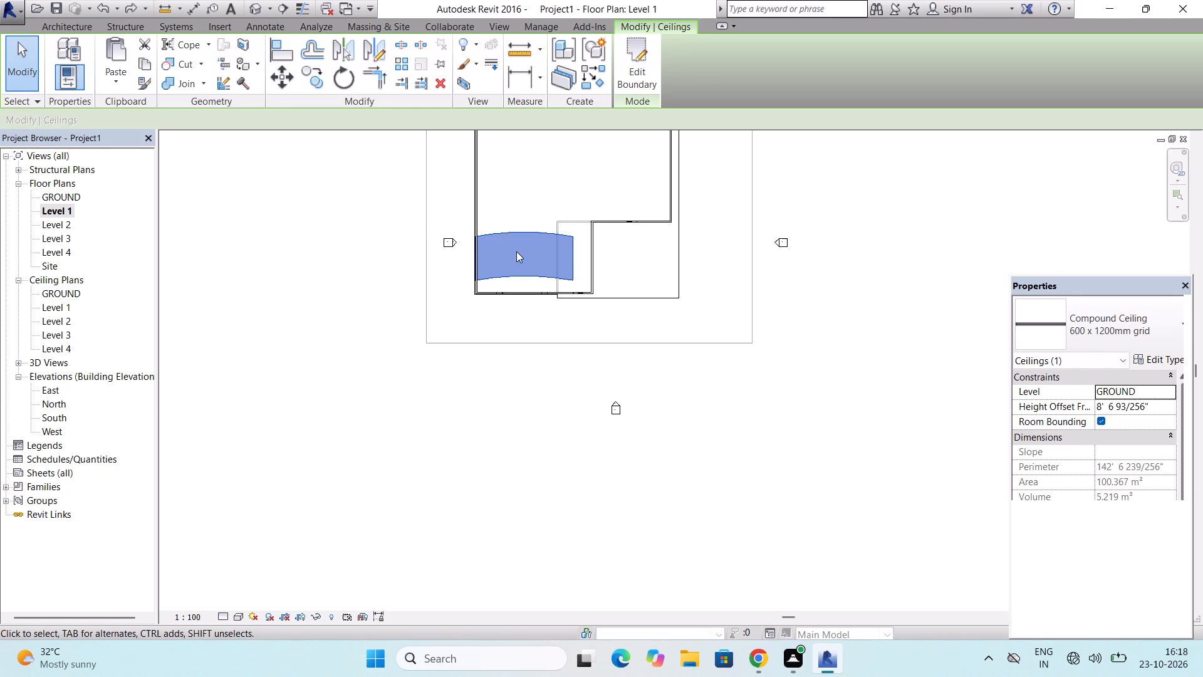
double_click(60, 236)
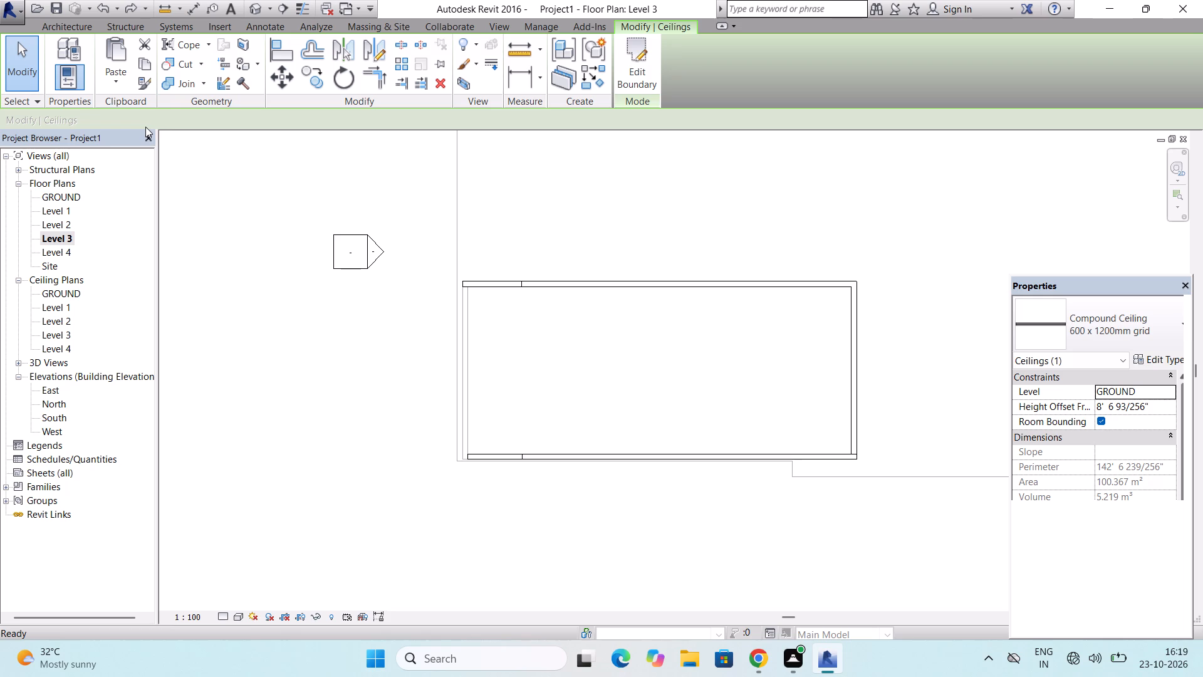
double_click(64, 211)
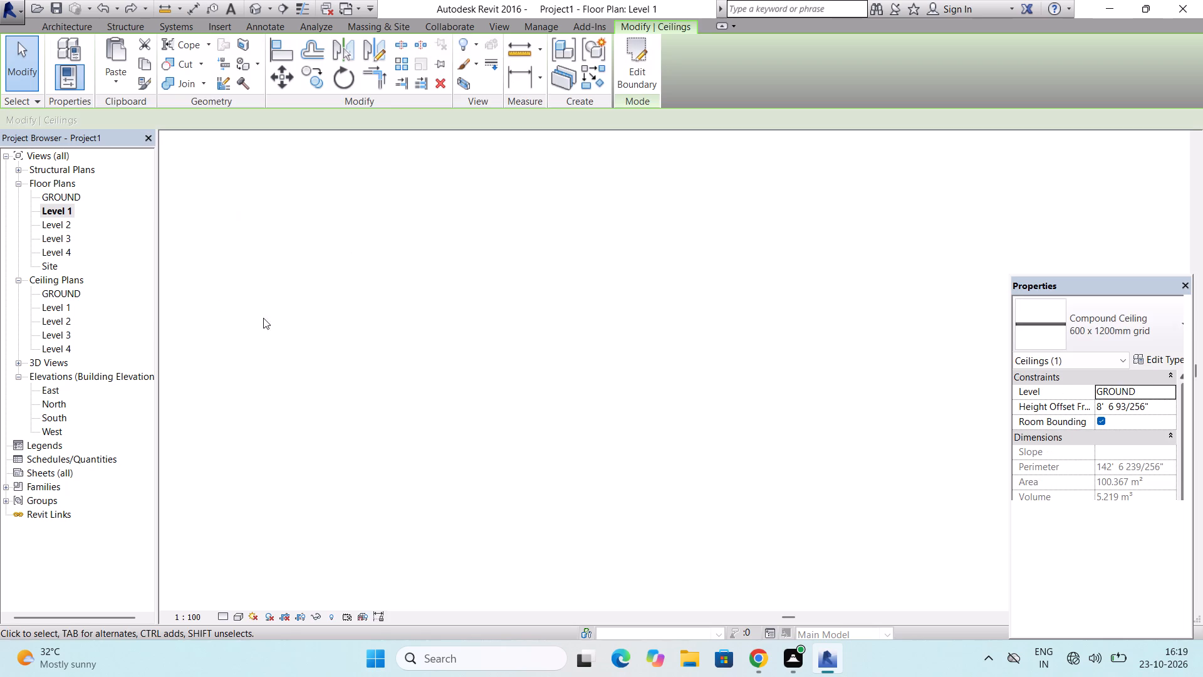
left_click(141, 66)
left_click(119, 70)
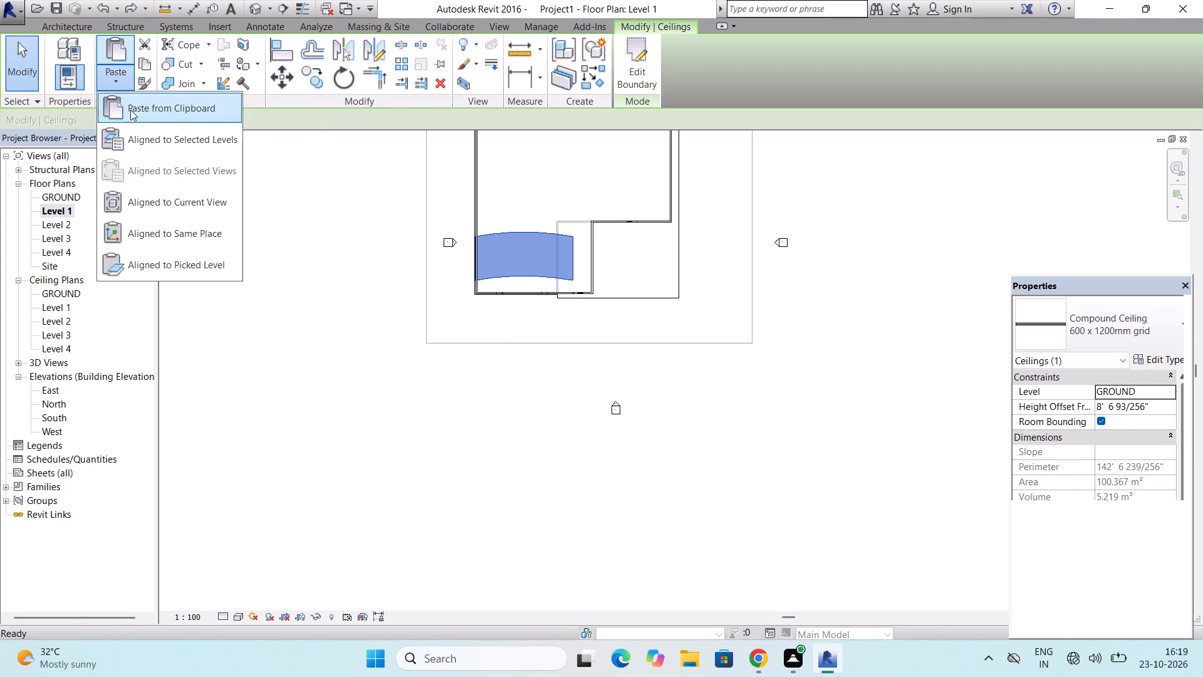
left_click(141, 144)
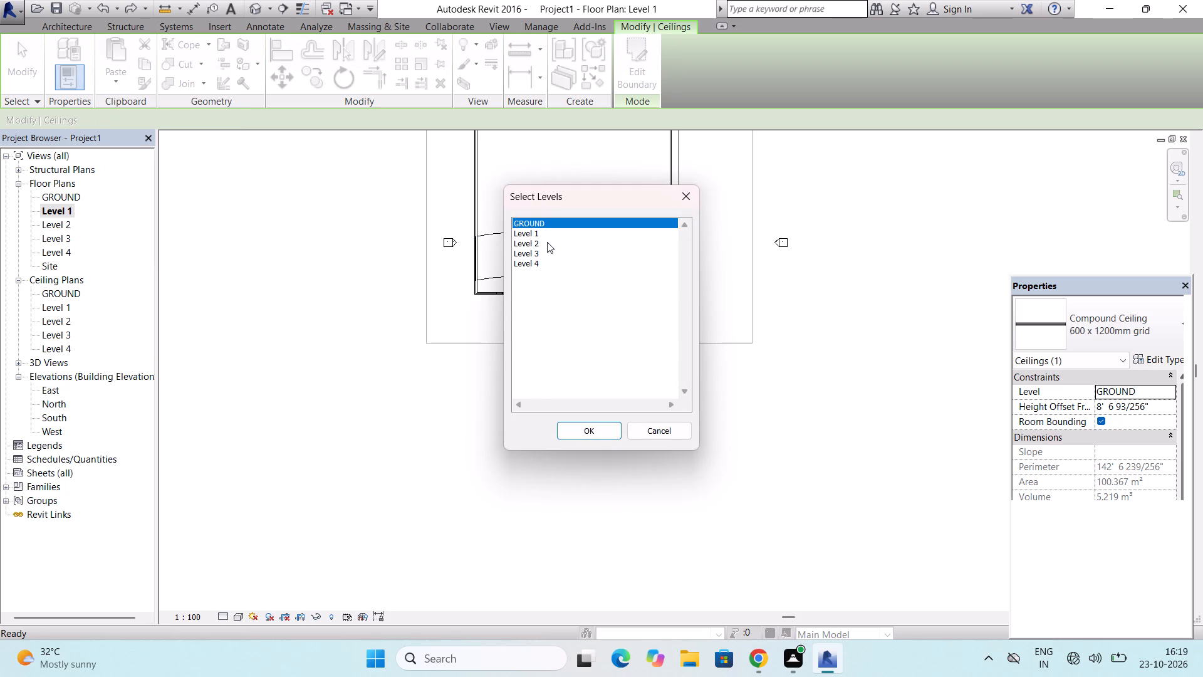
left_click(533, 248)
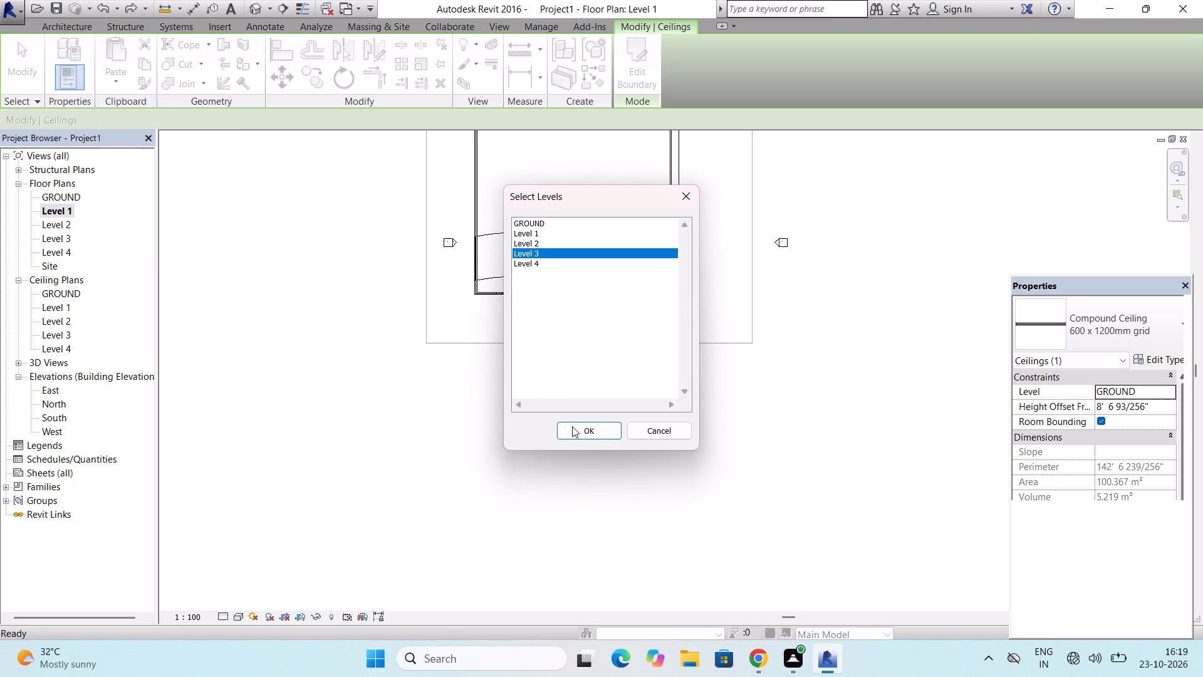
left_click(583, 429)
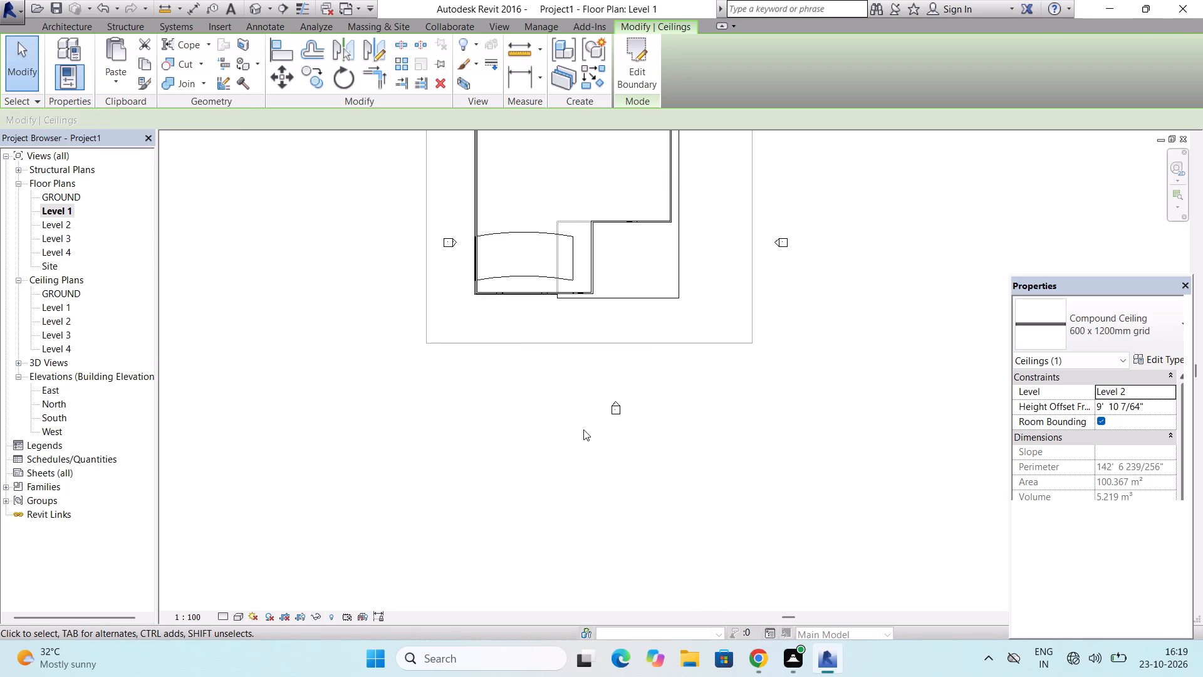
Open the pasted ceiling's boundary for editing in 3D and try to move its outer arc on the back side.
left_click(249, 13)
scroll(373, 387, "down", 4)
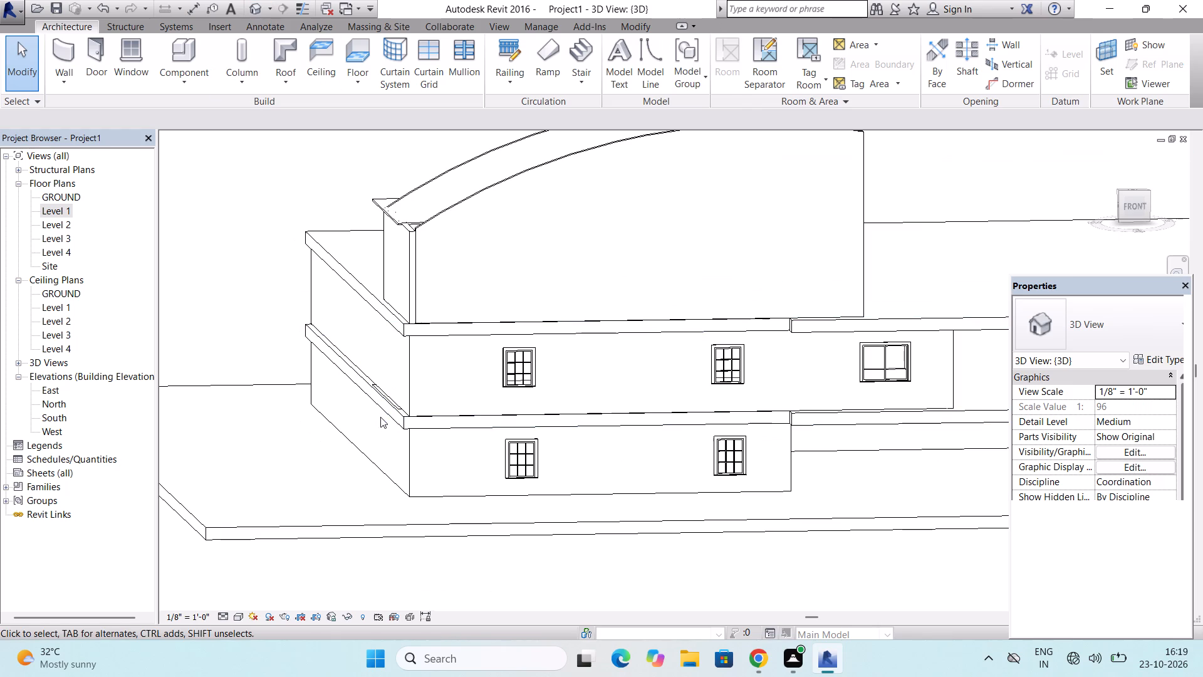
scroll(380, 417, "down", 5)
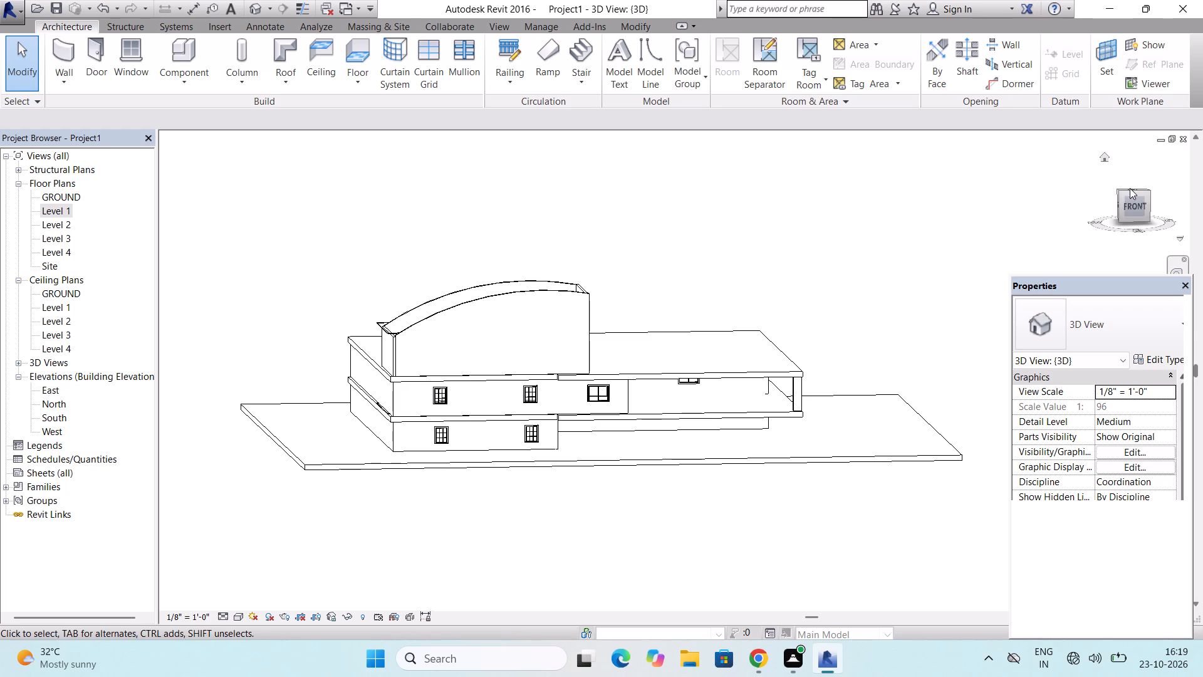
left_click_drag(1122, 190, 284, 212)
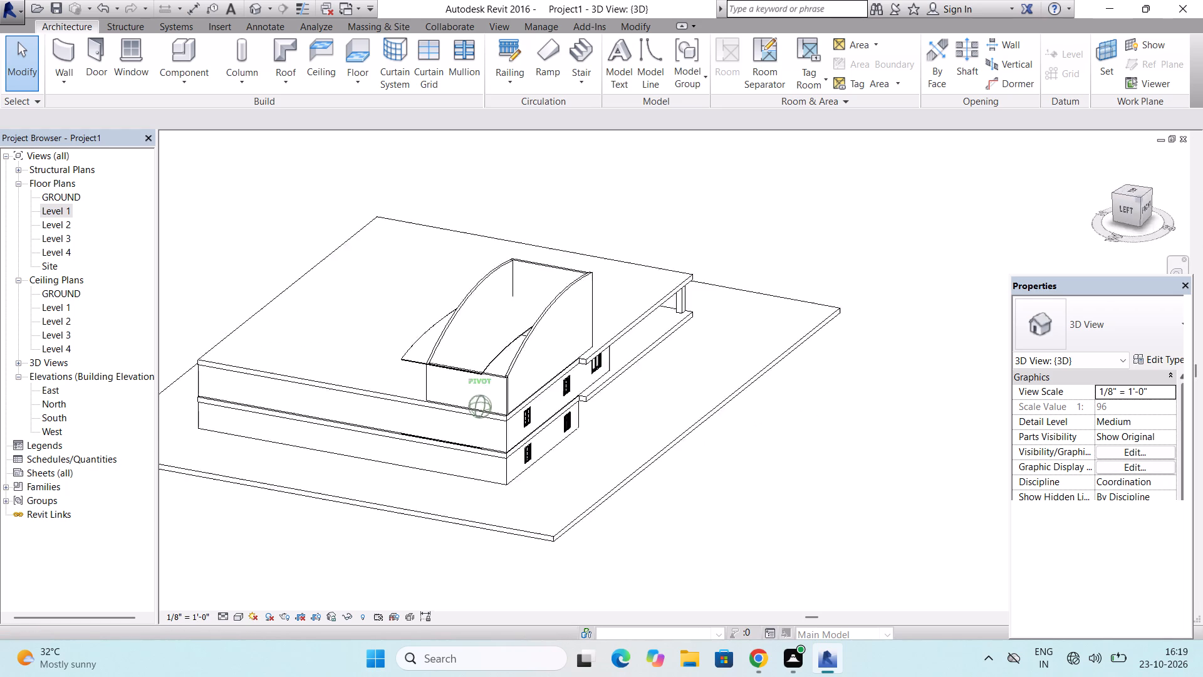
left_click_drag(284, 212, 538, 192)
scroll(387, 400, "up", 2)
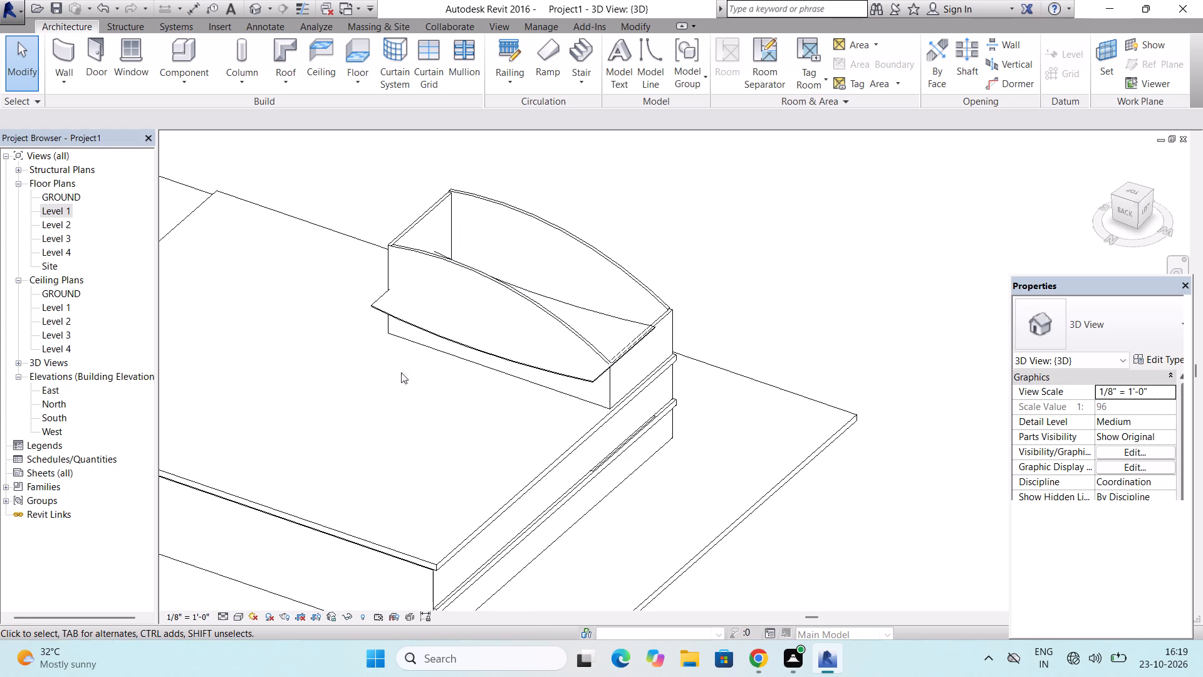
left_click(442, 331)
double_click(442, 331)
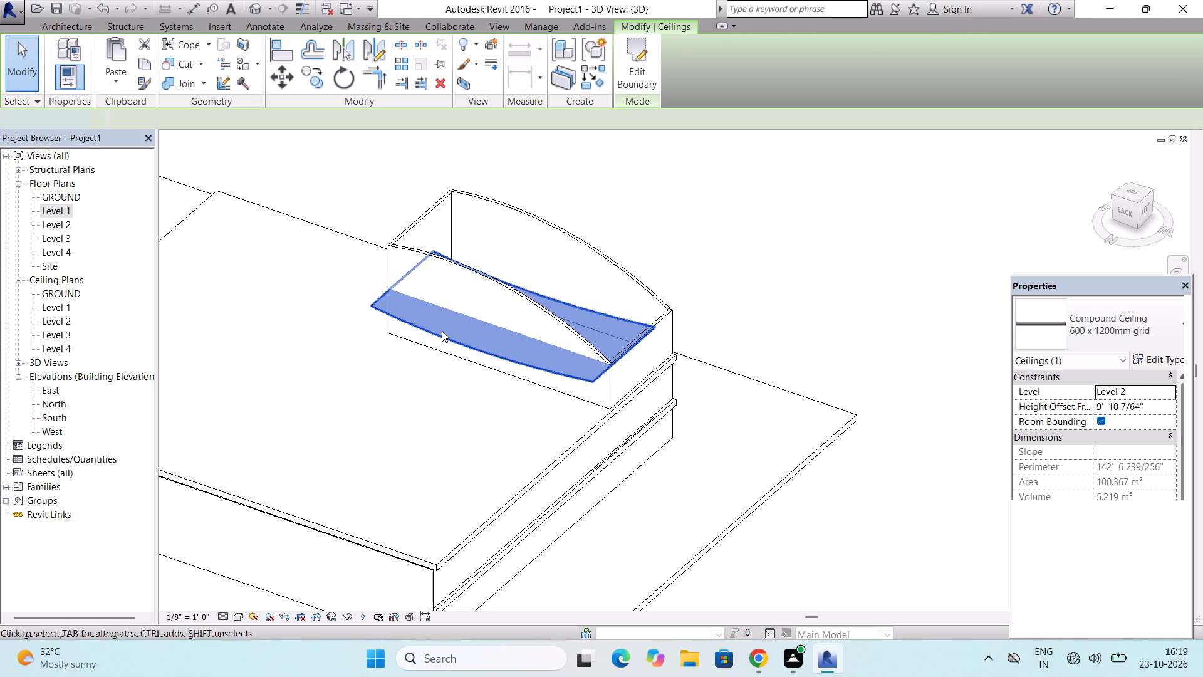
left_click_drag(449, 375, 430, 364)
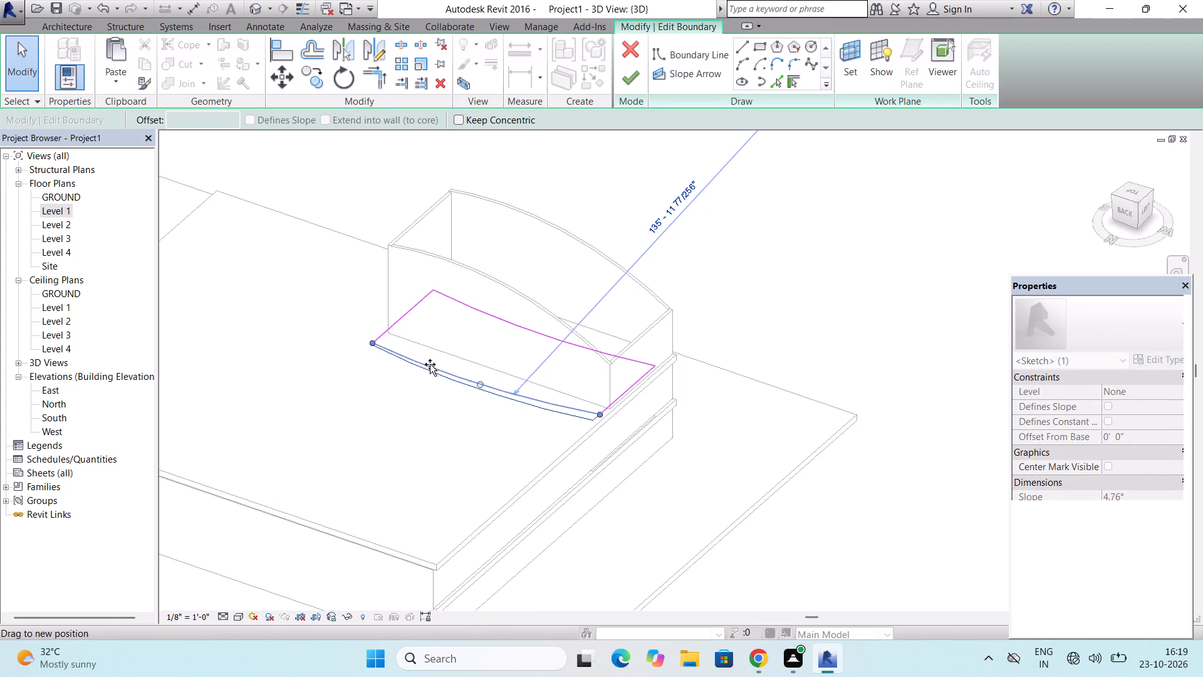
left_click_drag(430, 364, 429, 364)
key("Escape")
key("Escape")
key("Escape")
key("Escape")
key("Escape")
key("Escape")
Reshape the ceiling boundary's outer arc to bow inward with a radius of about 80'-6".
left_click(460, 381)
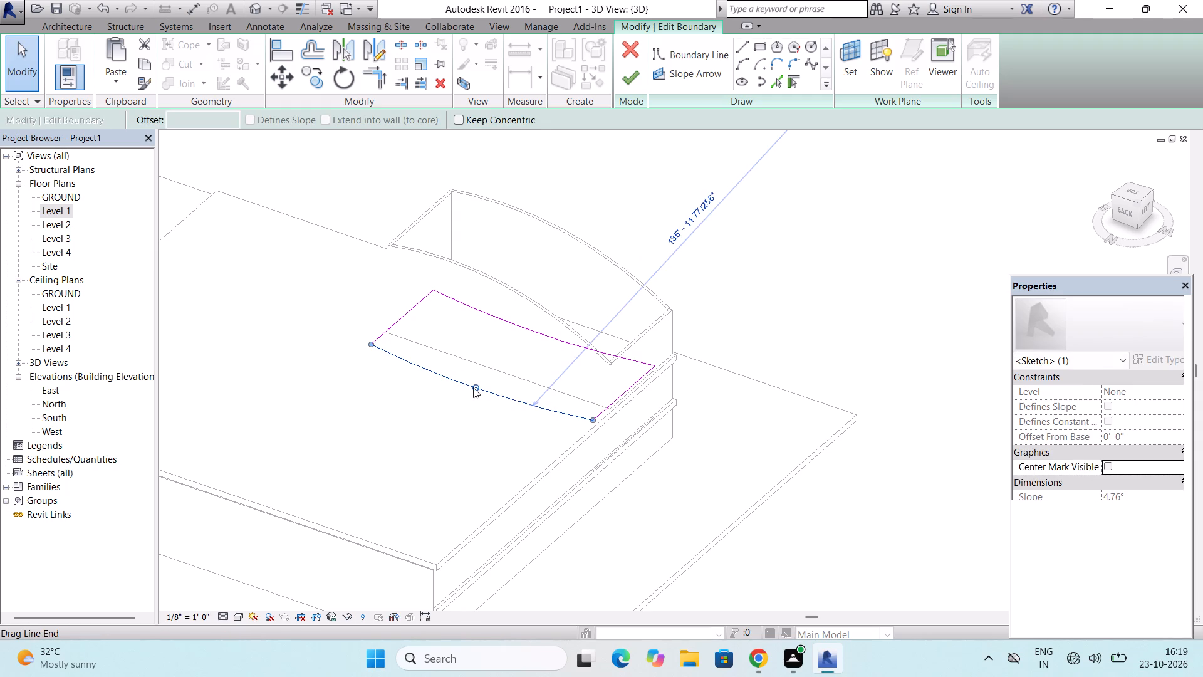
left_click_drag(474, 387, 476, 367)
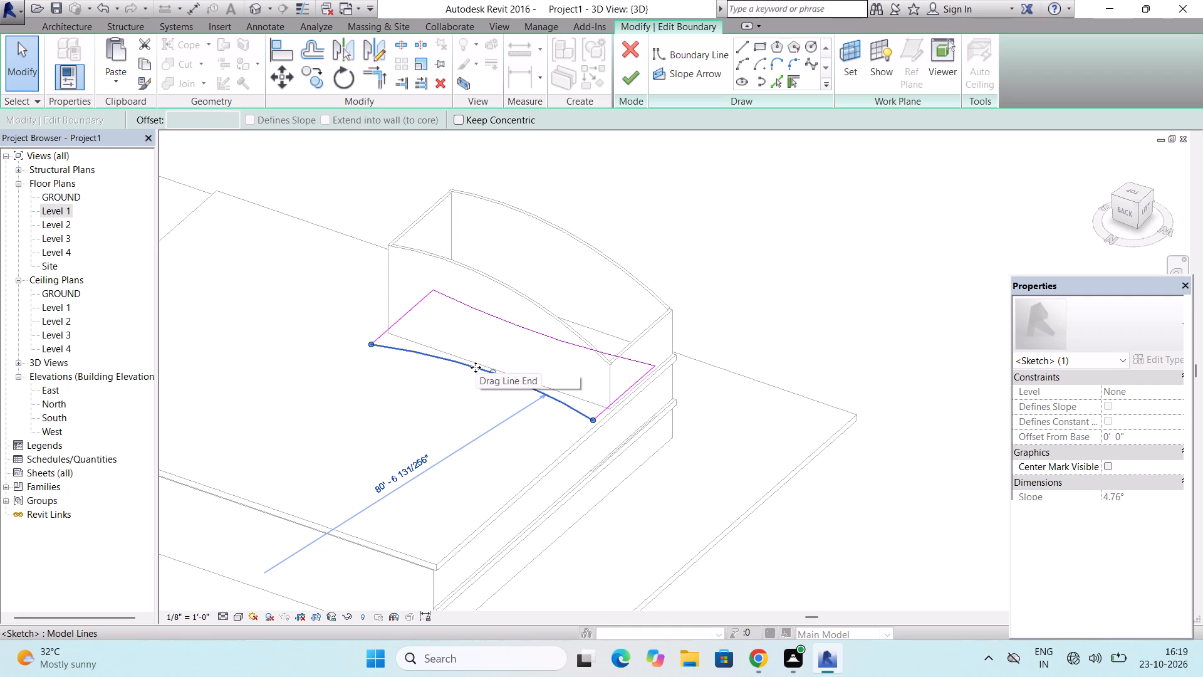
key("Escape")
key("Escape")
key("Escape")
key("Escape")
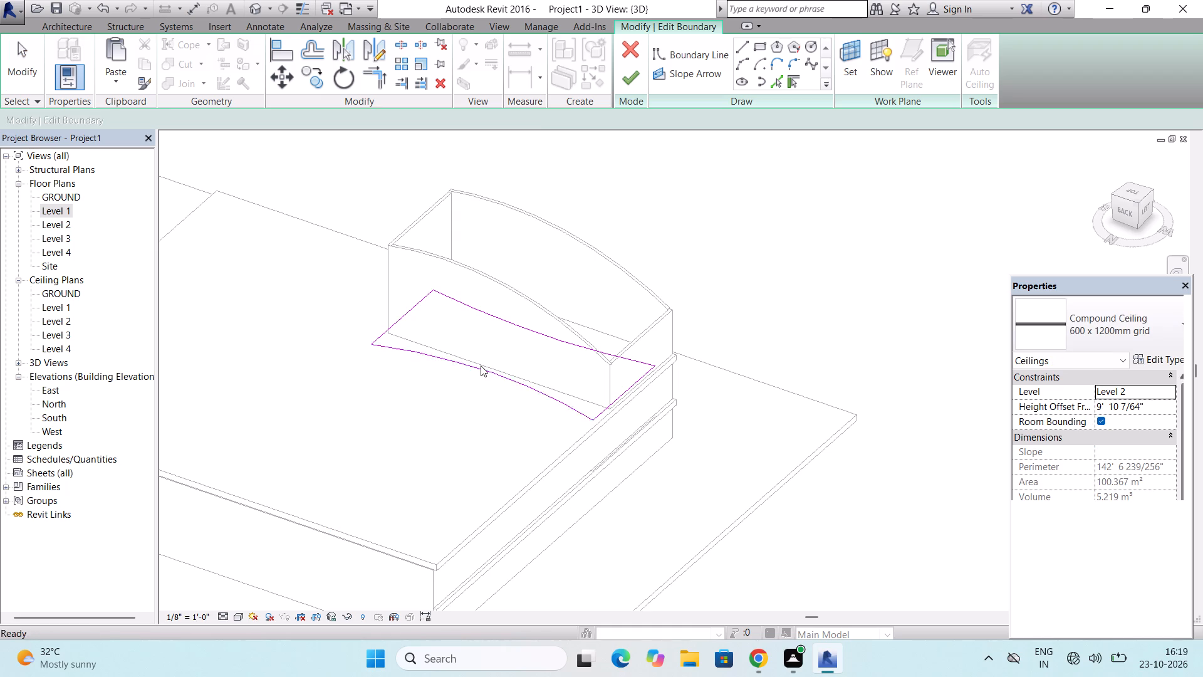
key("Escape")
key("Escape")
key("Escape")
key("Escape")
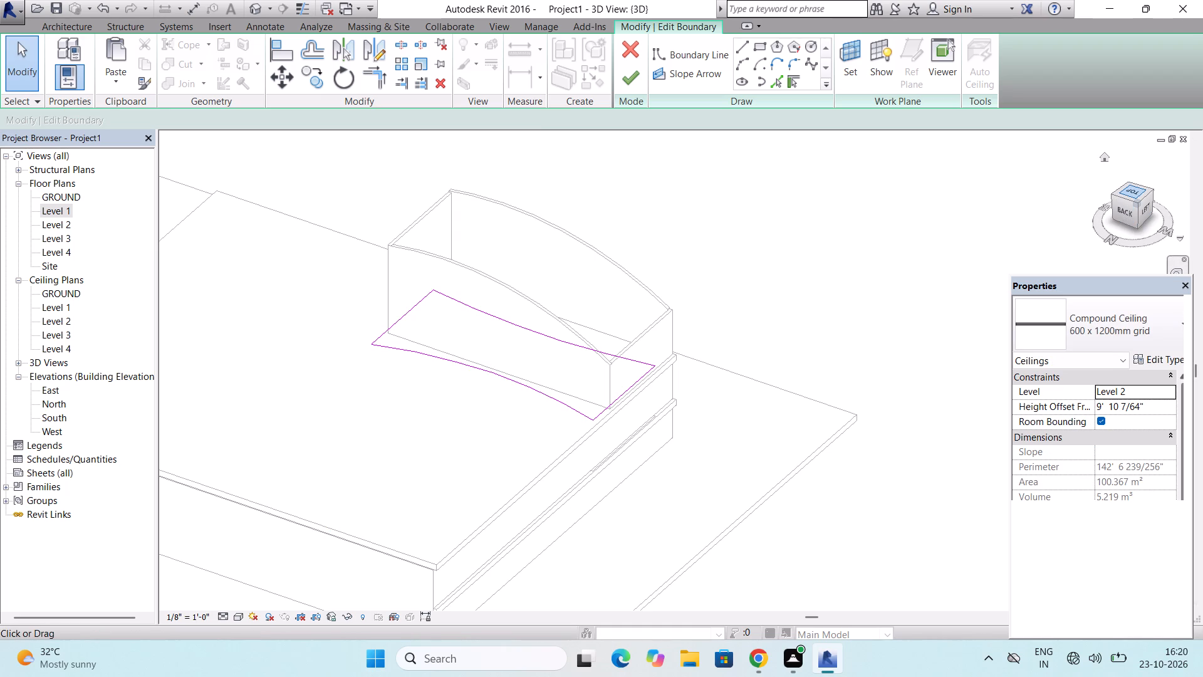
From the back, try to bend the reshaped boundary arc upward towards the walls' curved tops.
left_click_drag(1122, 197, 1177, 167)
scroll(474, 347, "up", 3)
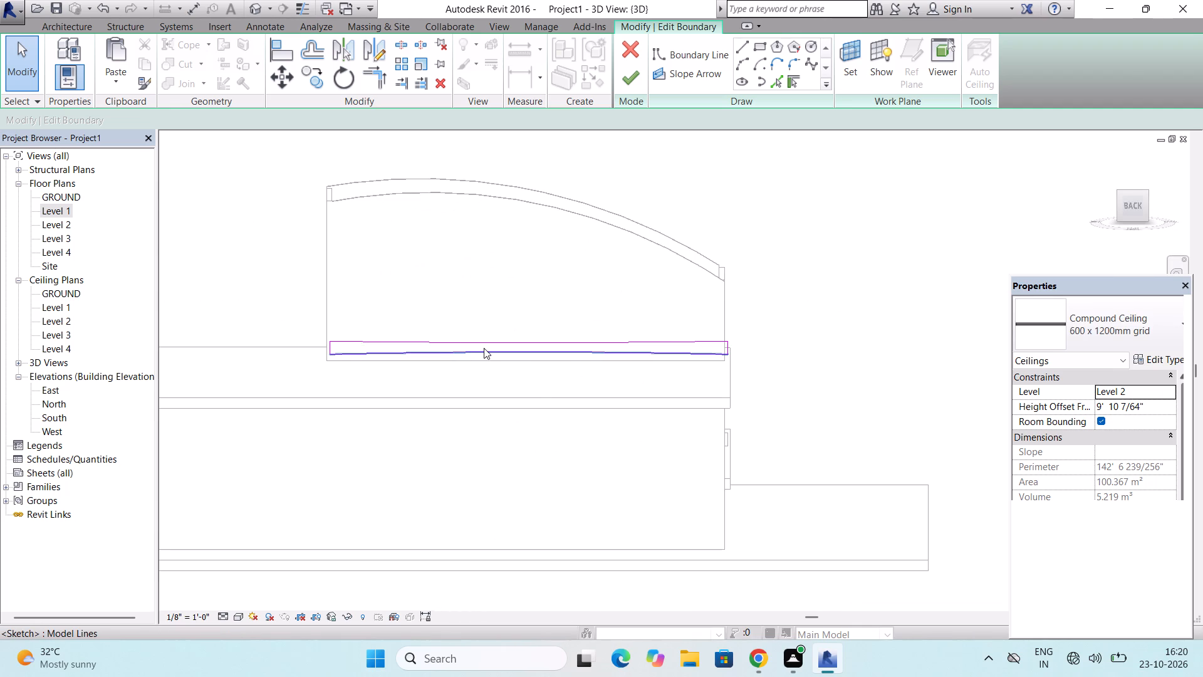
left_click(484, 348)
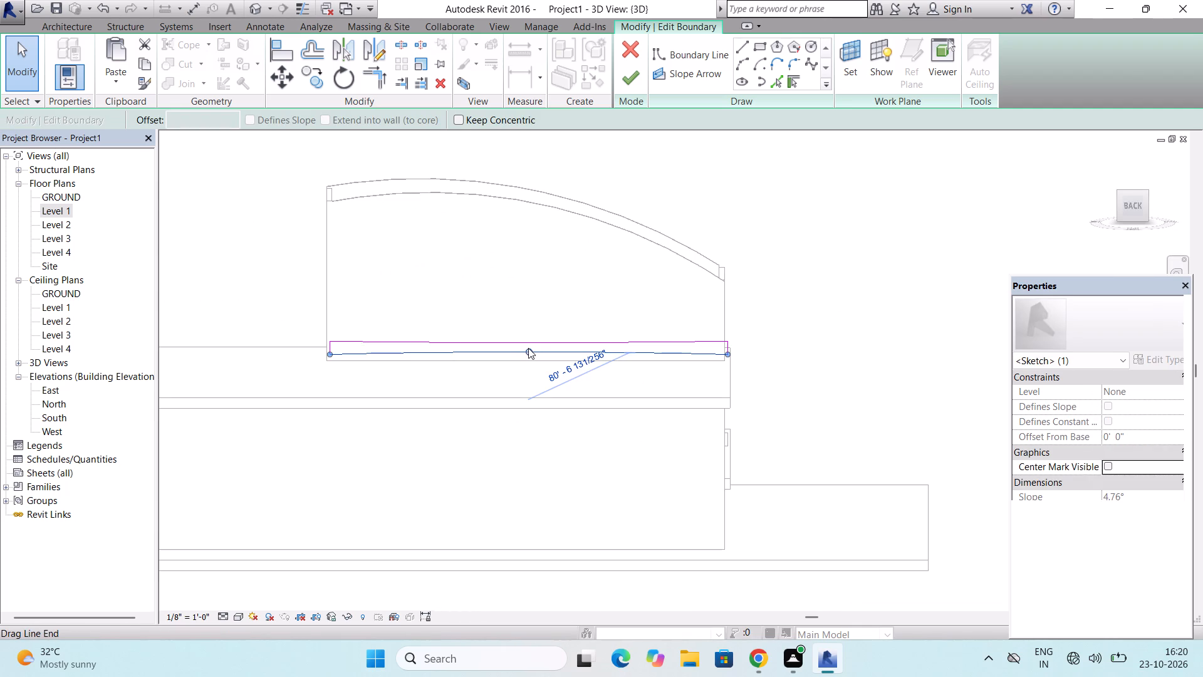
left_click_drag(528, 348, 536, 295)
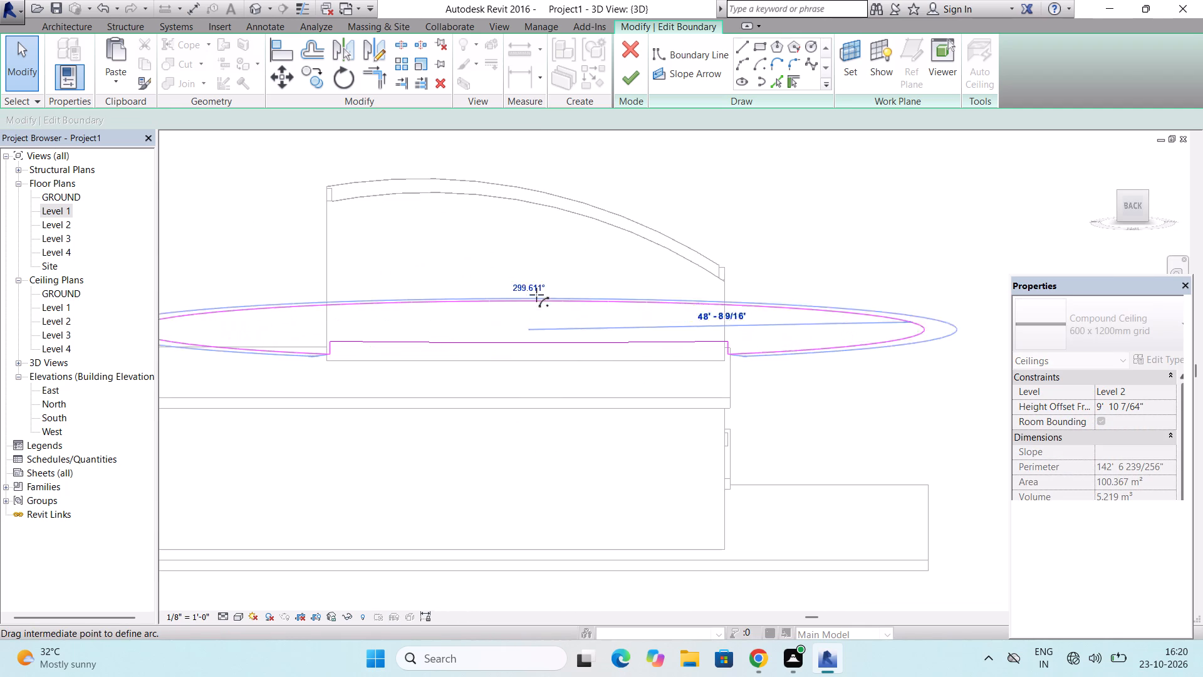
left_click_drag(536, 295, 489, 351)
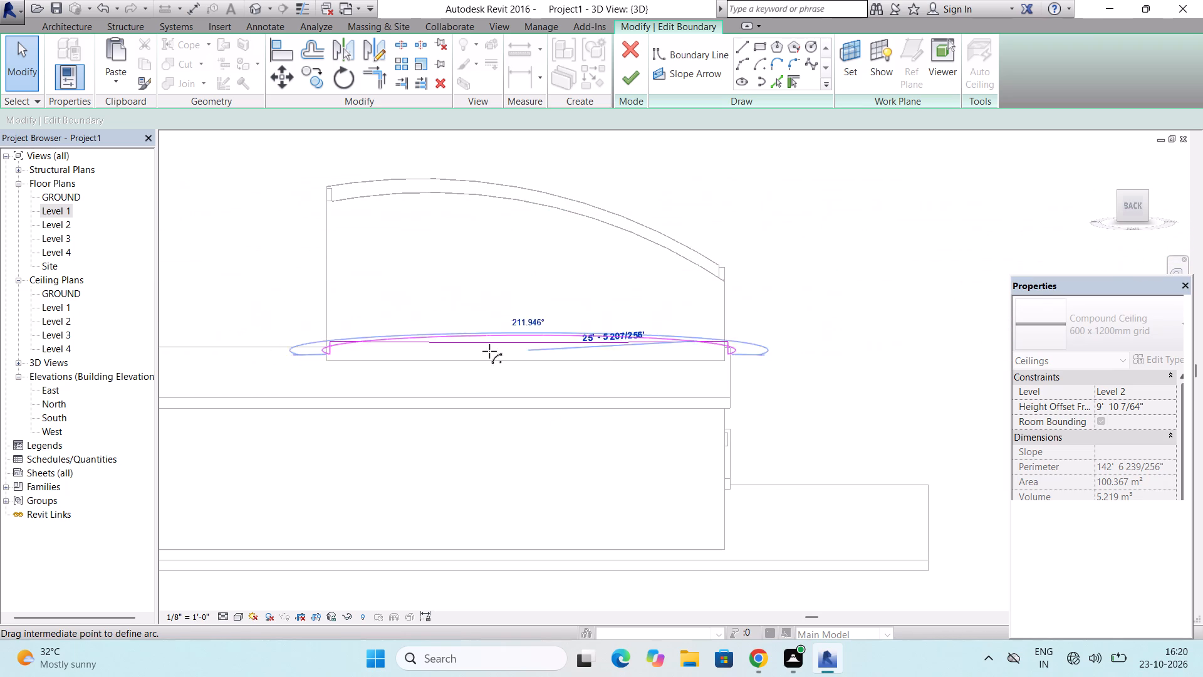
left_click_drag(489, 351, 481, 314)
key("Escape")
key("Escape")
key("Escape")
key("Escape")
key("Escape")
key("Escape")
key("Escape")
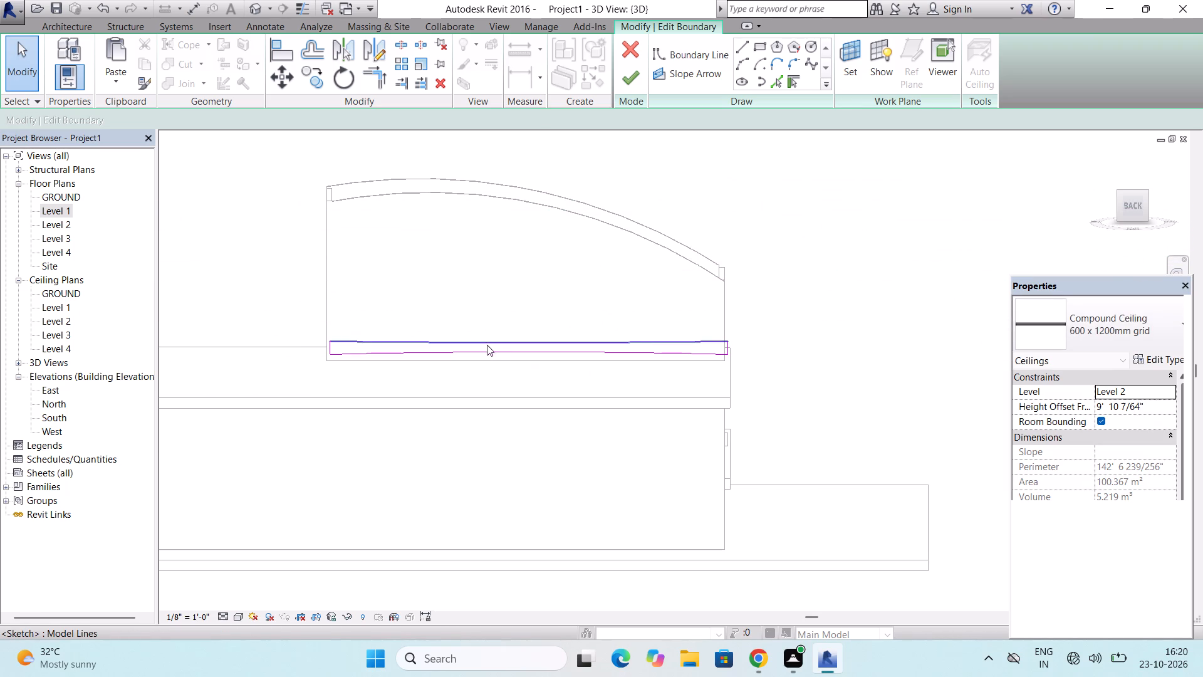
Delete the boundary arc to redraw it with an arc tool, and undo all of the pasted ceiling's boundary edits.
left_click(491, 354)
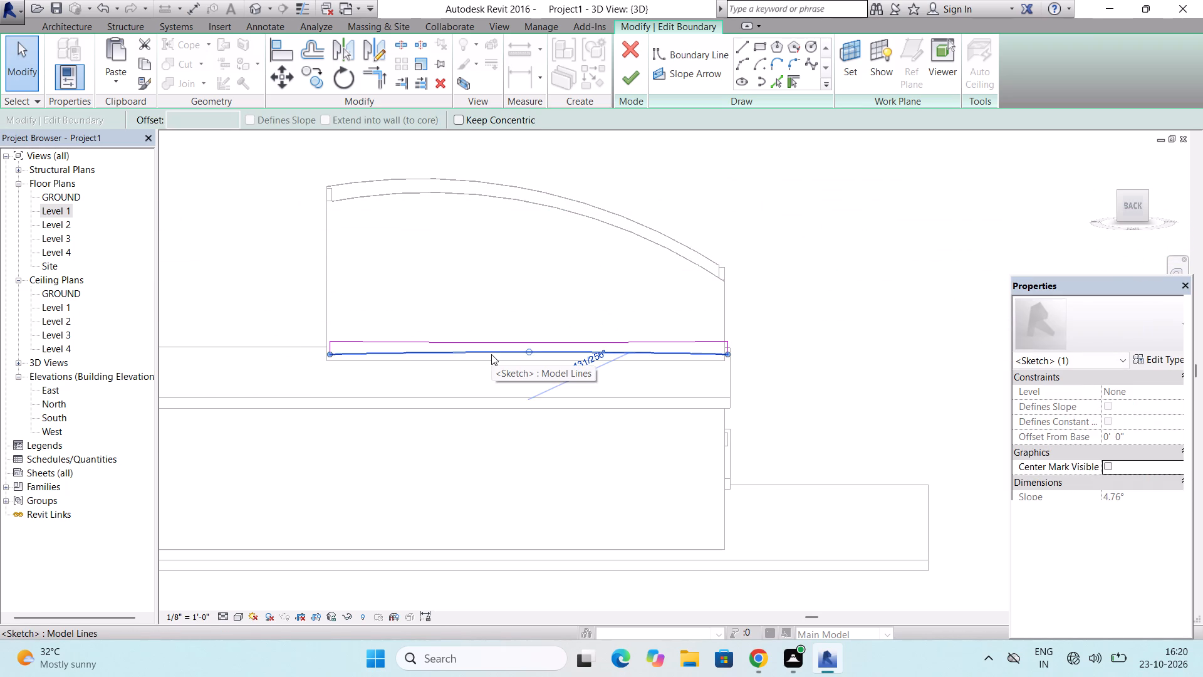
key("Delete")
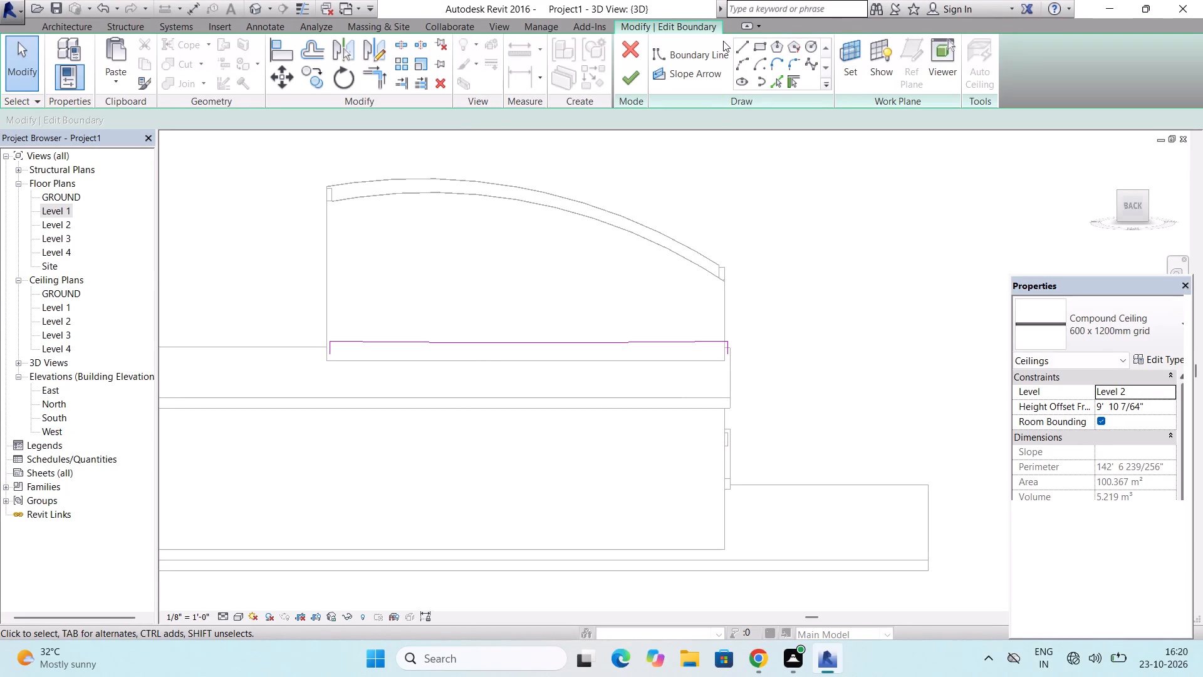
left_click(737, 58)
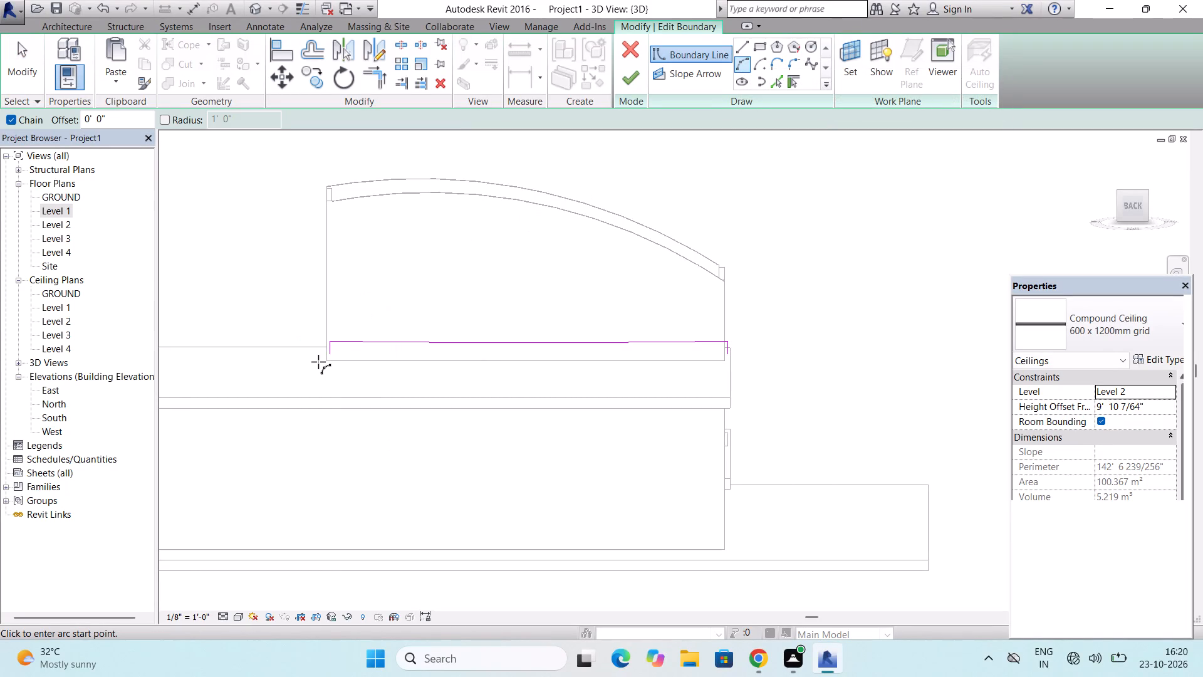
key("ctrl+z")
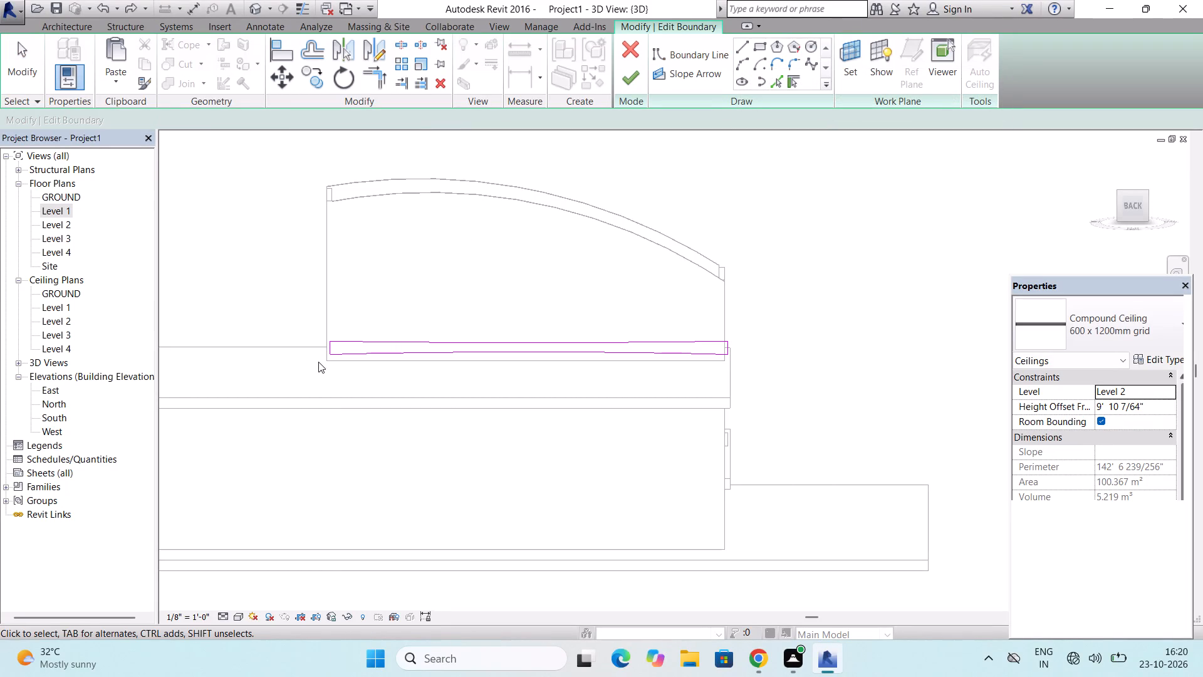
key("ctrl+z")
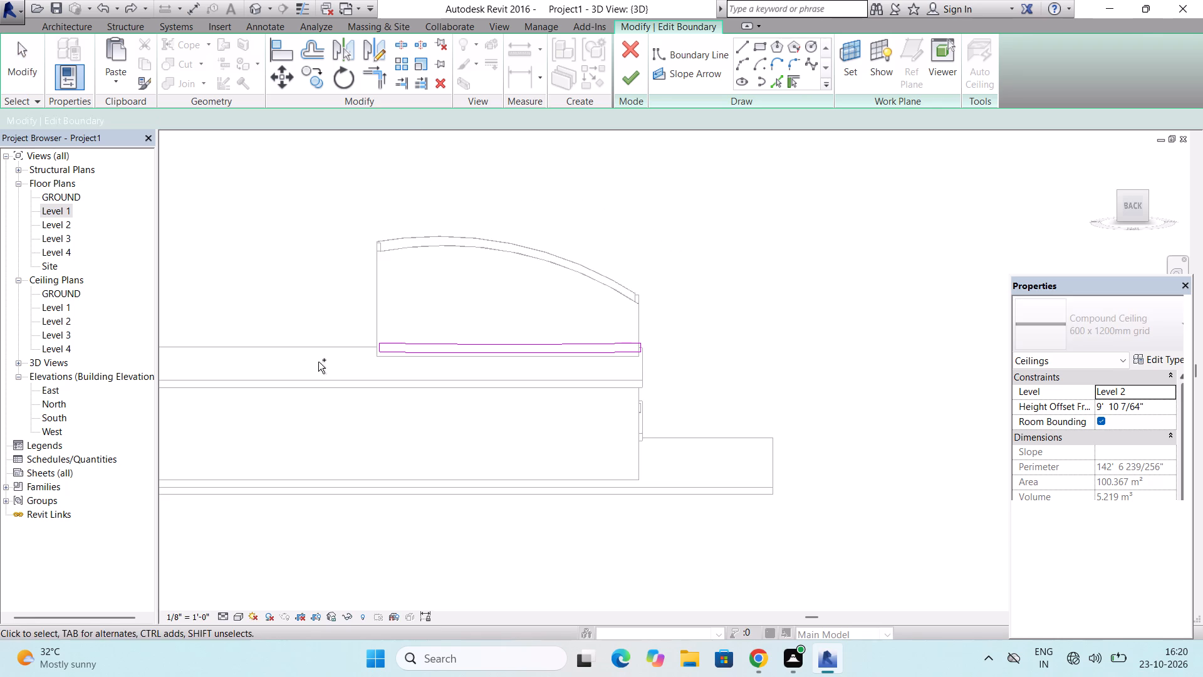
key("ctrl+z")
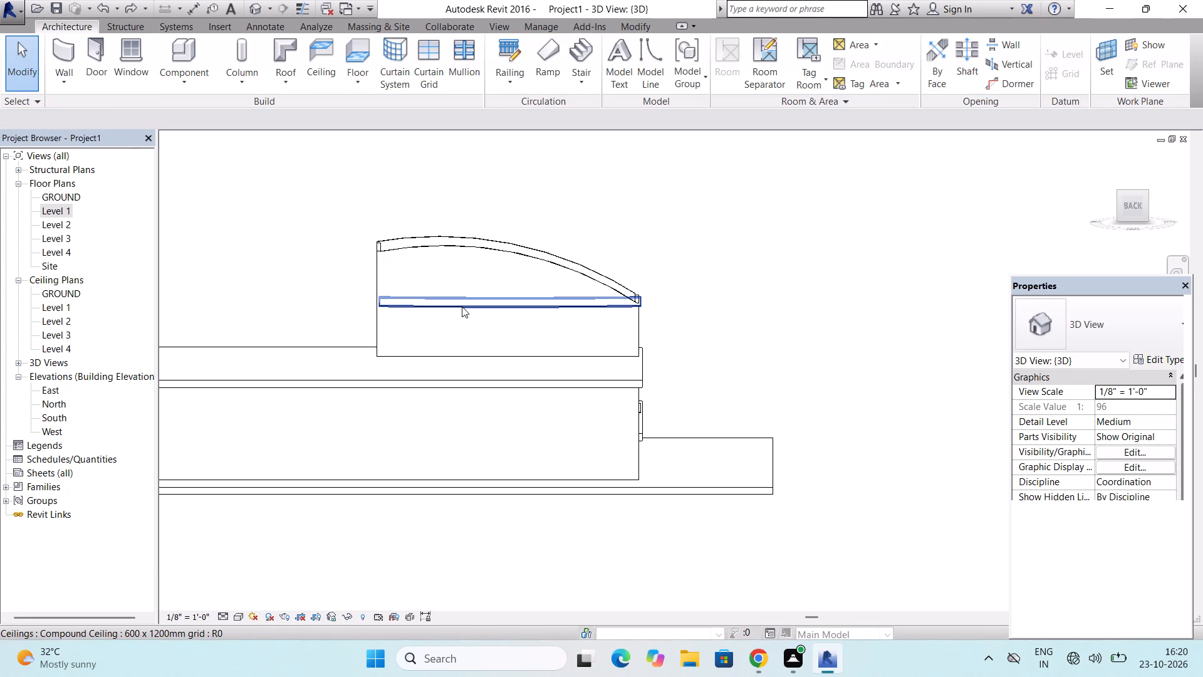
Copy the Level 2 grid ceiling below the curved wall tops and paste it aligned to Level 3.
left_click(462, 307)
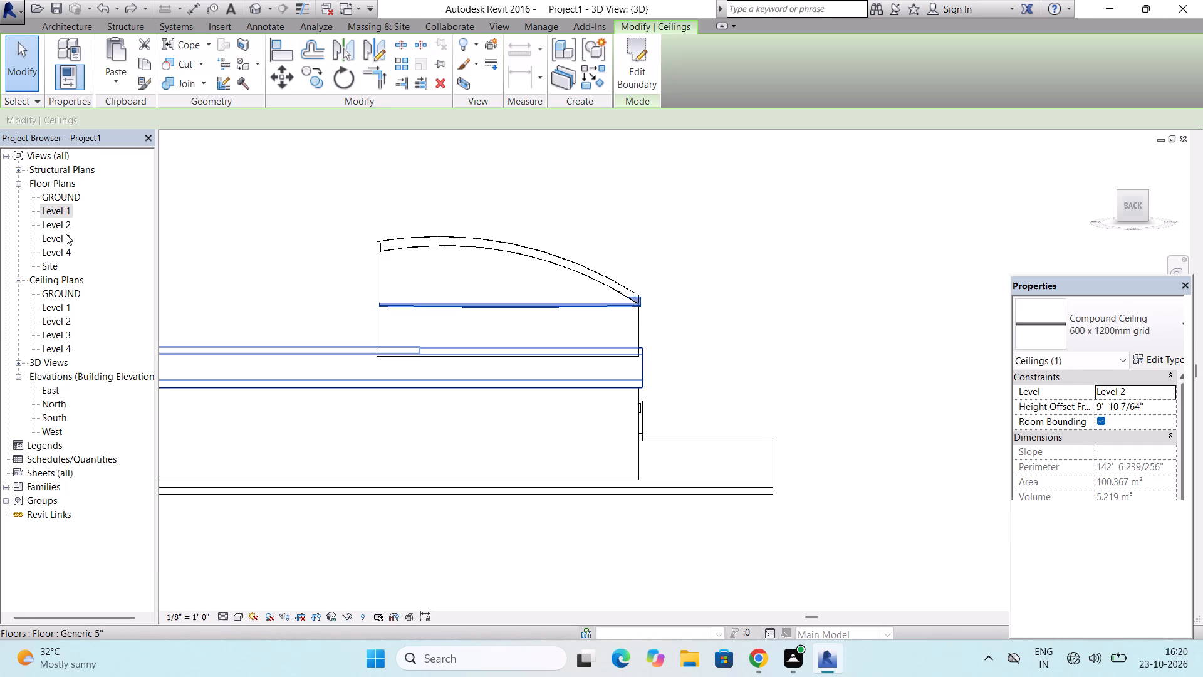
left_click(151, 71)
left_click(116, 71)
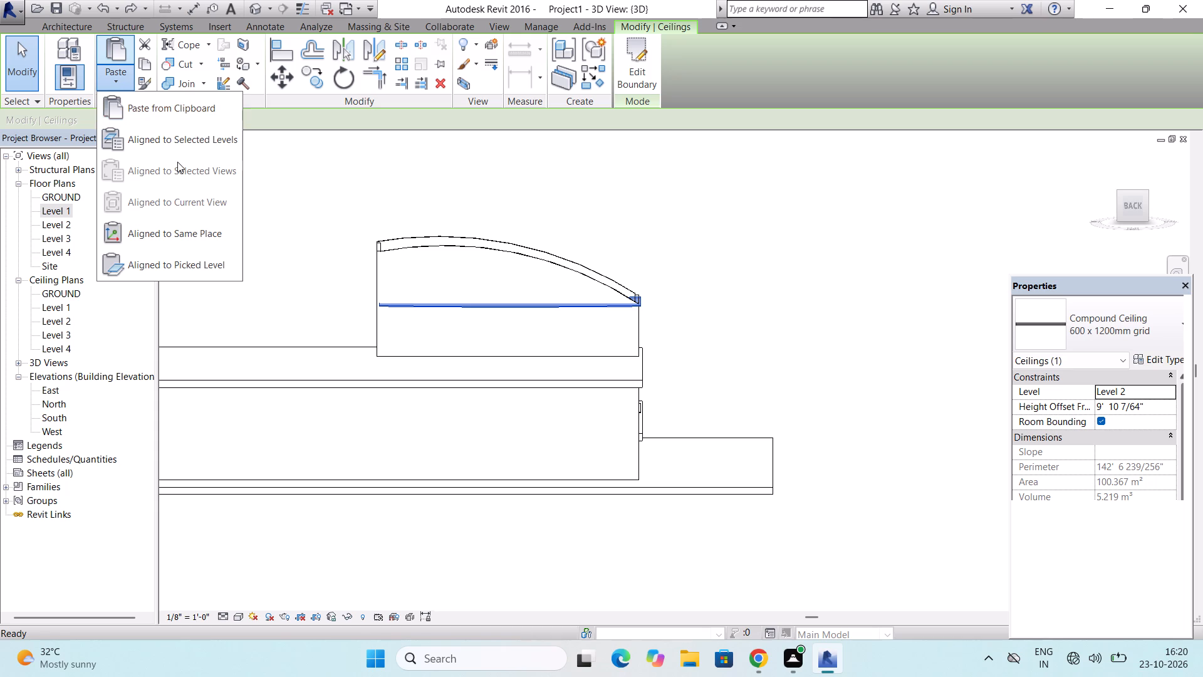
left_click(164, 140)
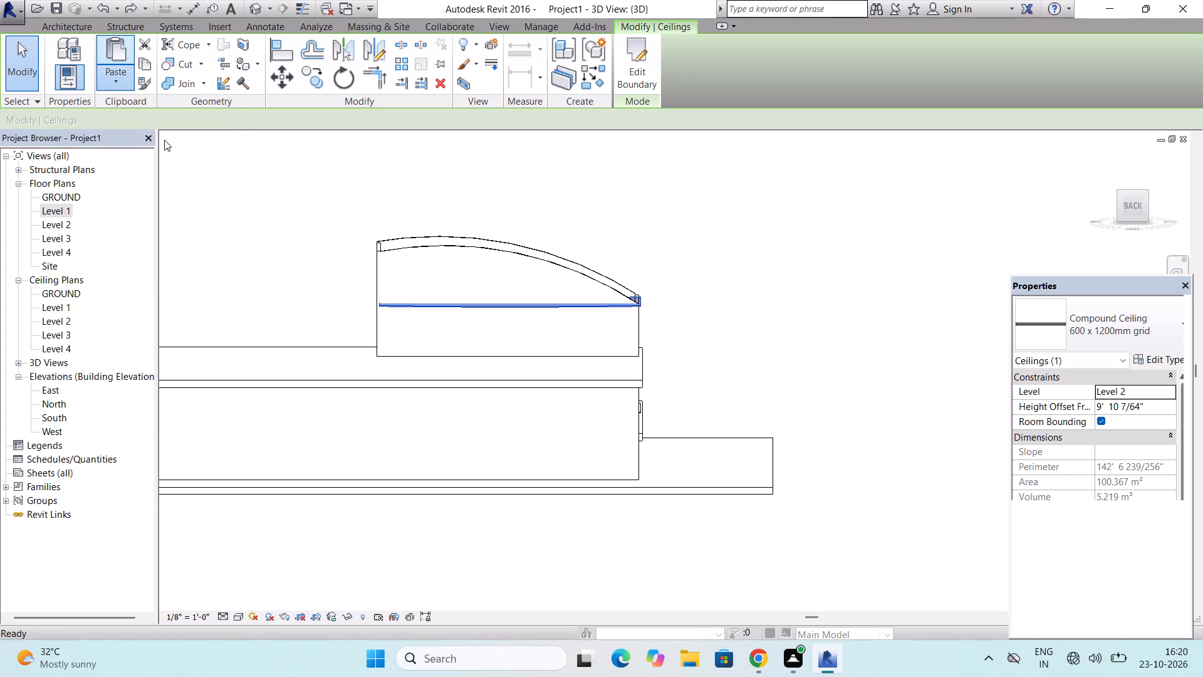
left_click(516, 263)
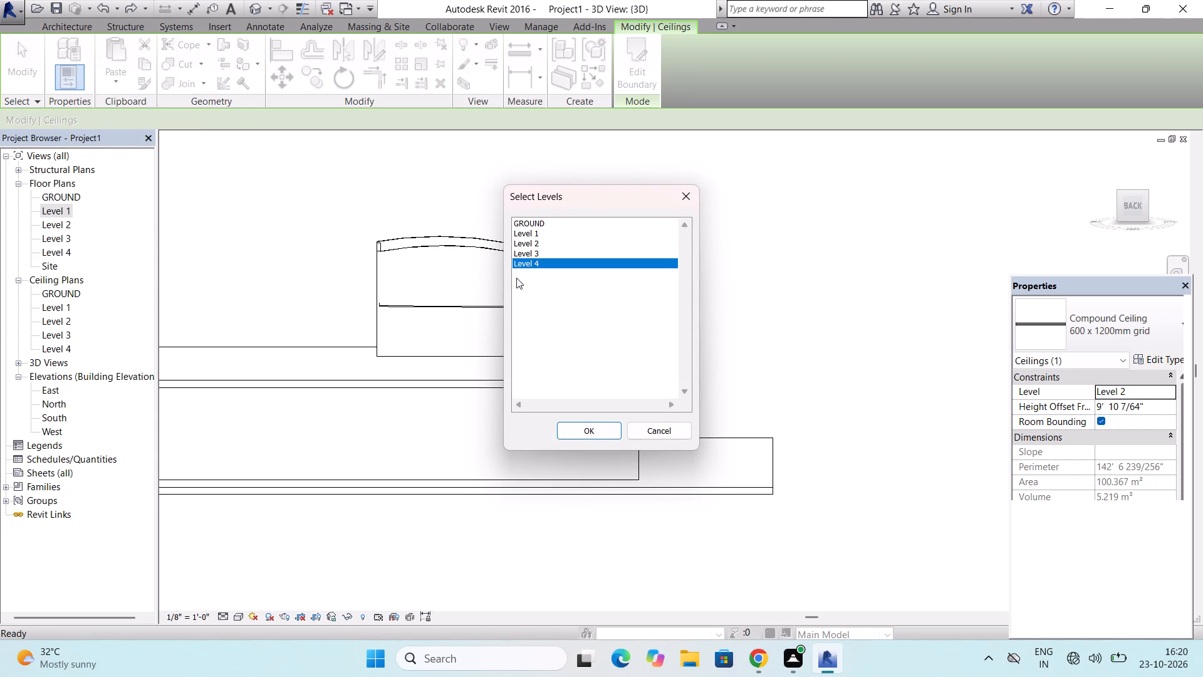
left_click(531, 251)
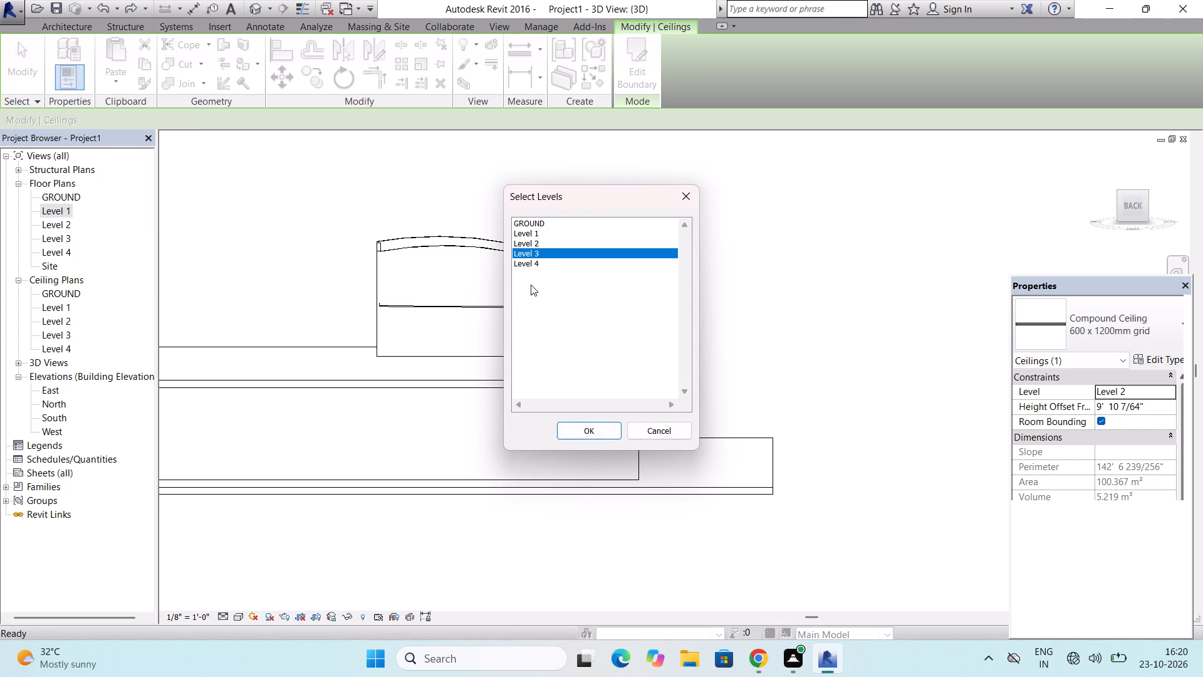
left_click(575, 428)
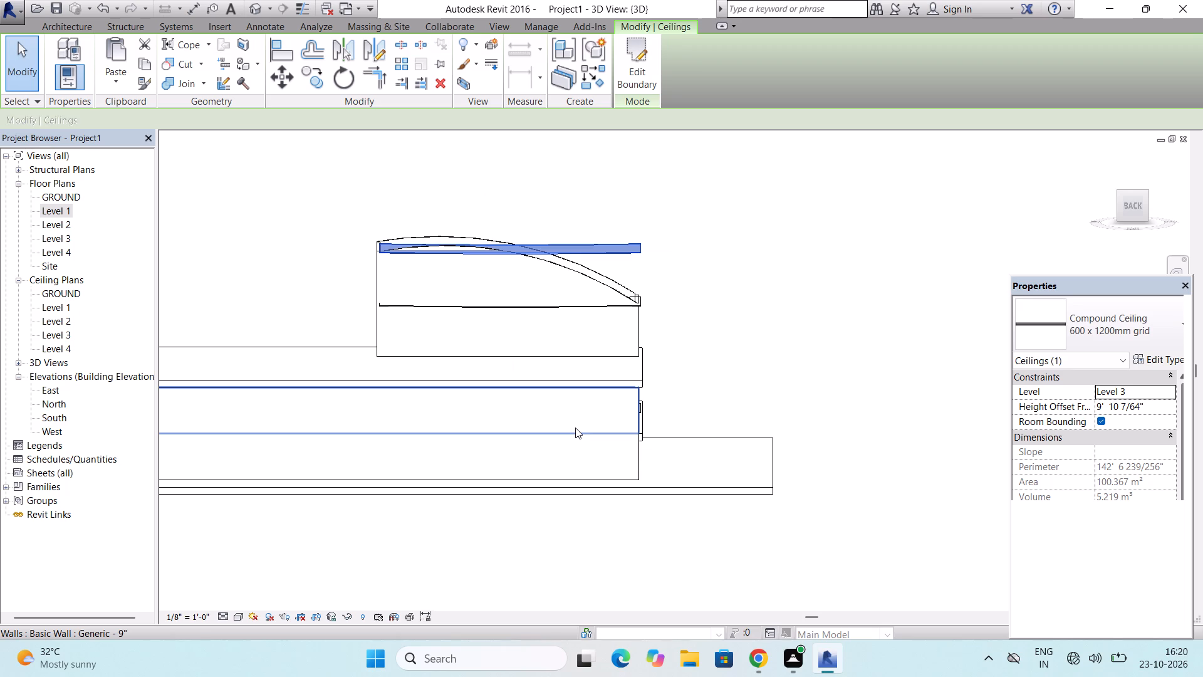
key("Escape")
Delete the original 600 x 1200mm grid ceiling on Level 2, keeping the Level 3 copy.
left_click(507, 310)
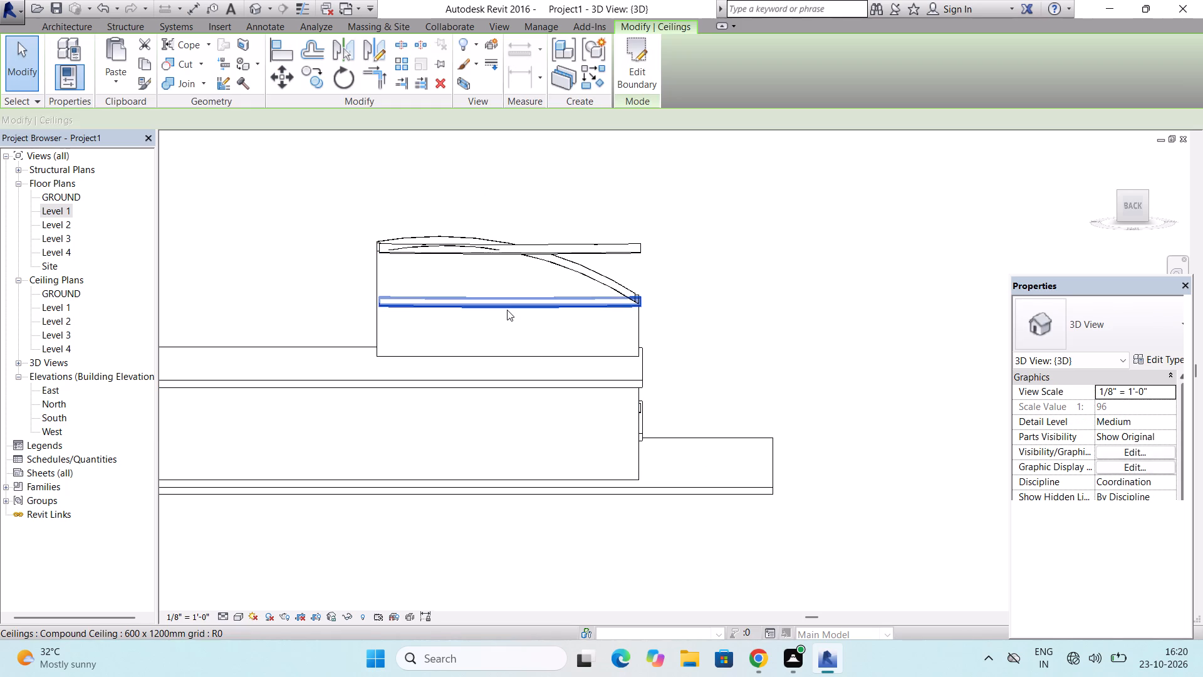
key("Delete")
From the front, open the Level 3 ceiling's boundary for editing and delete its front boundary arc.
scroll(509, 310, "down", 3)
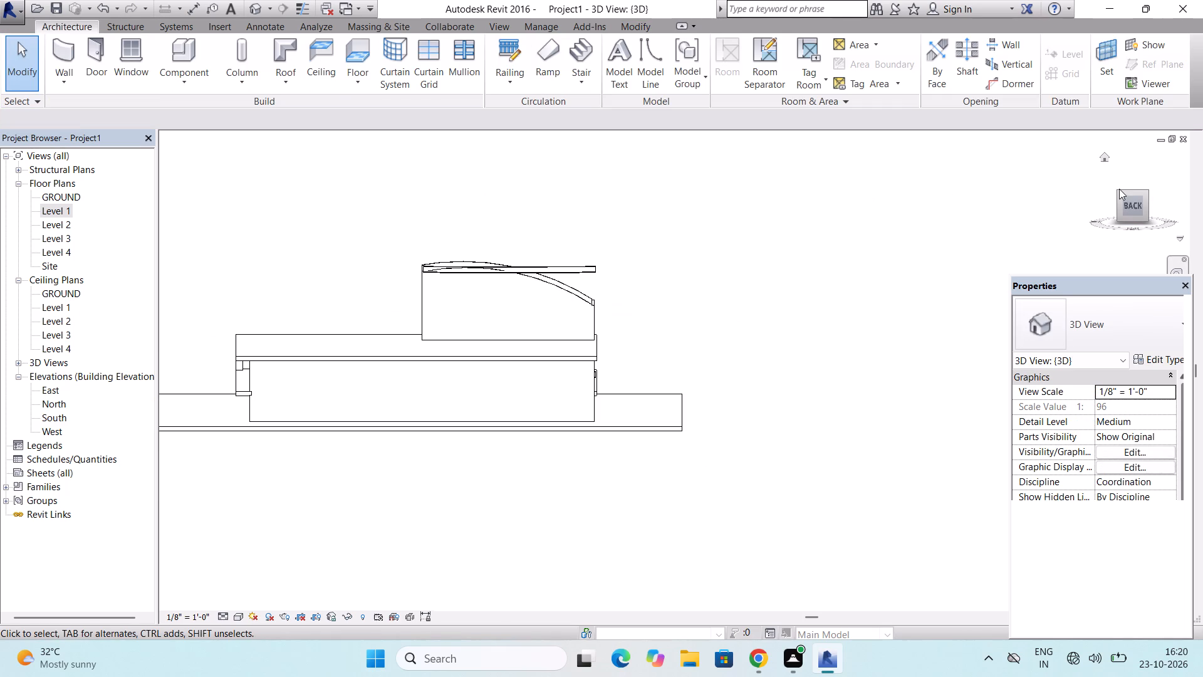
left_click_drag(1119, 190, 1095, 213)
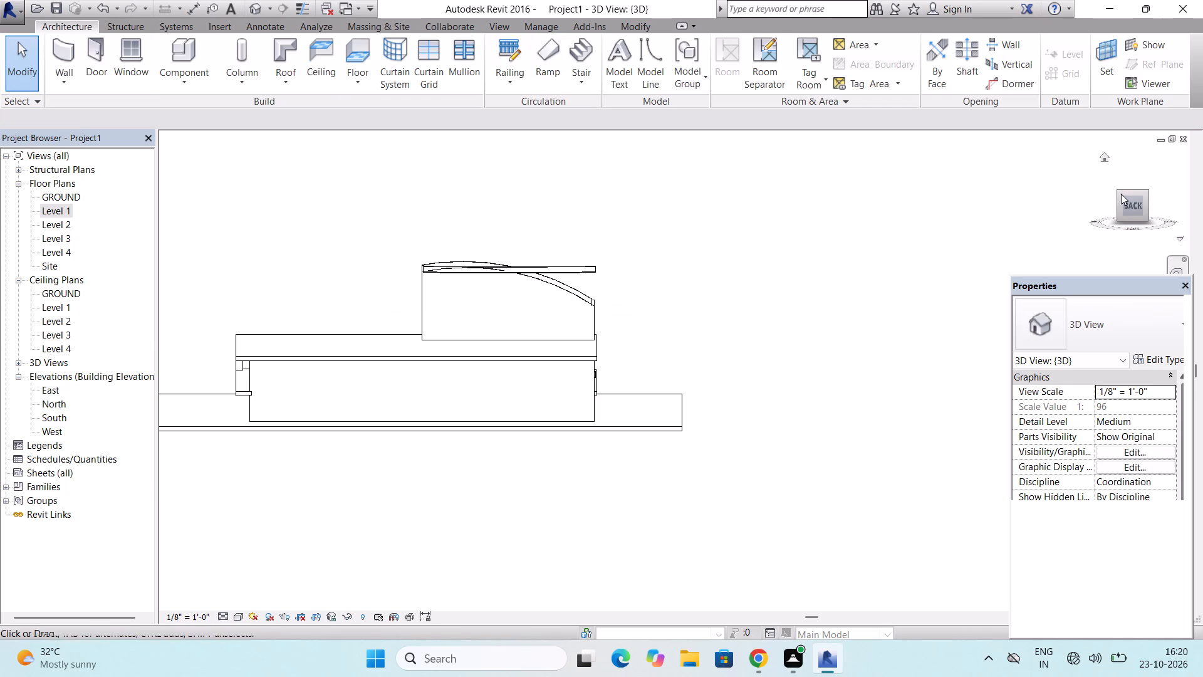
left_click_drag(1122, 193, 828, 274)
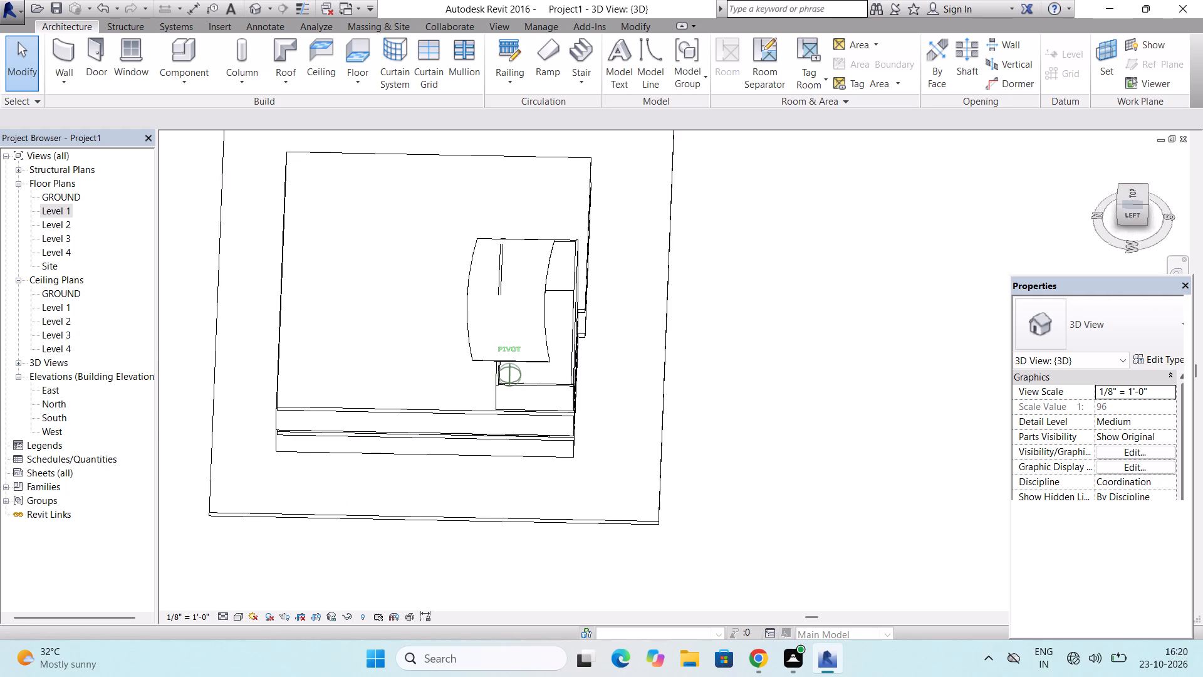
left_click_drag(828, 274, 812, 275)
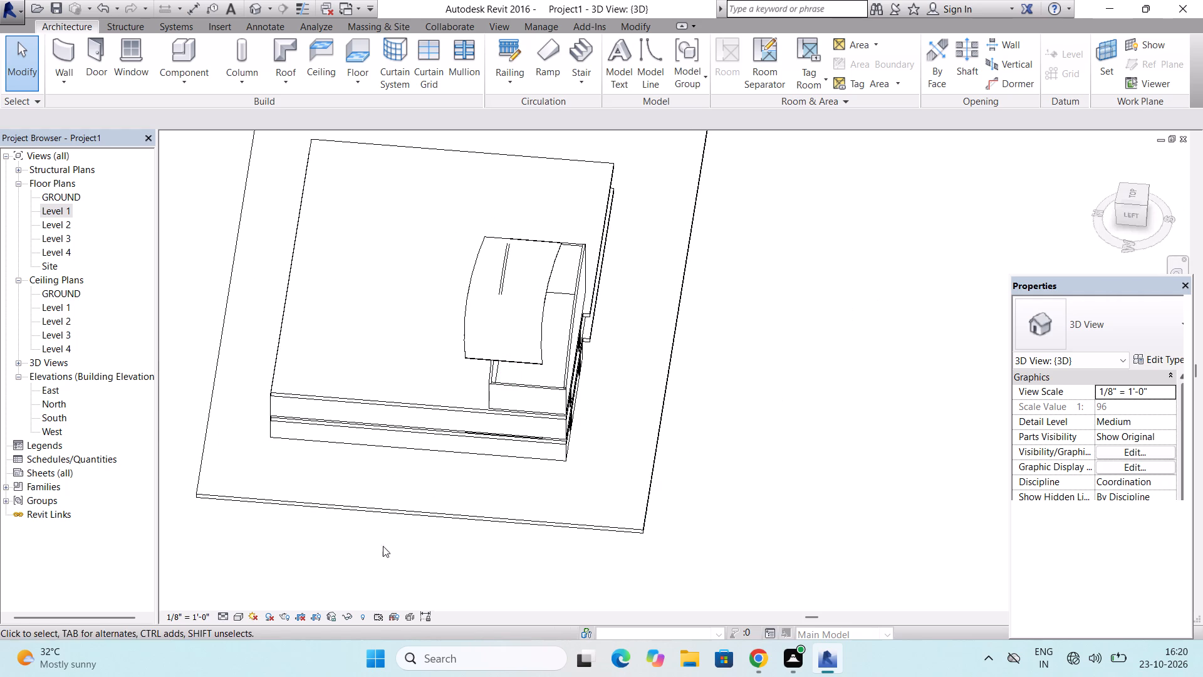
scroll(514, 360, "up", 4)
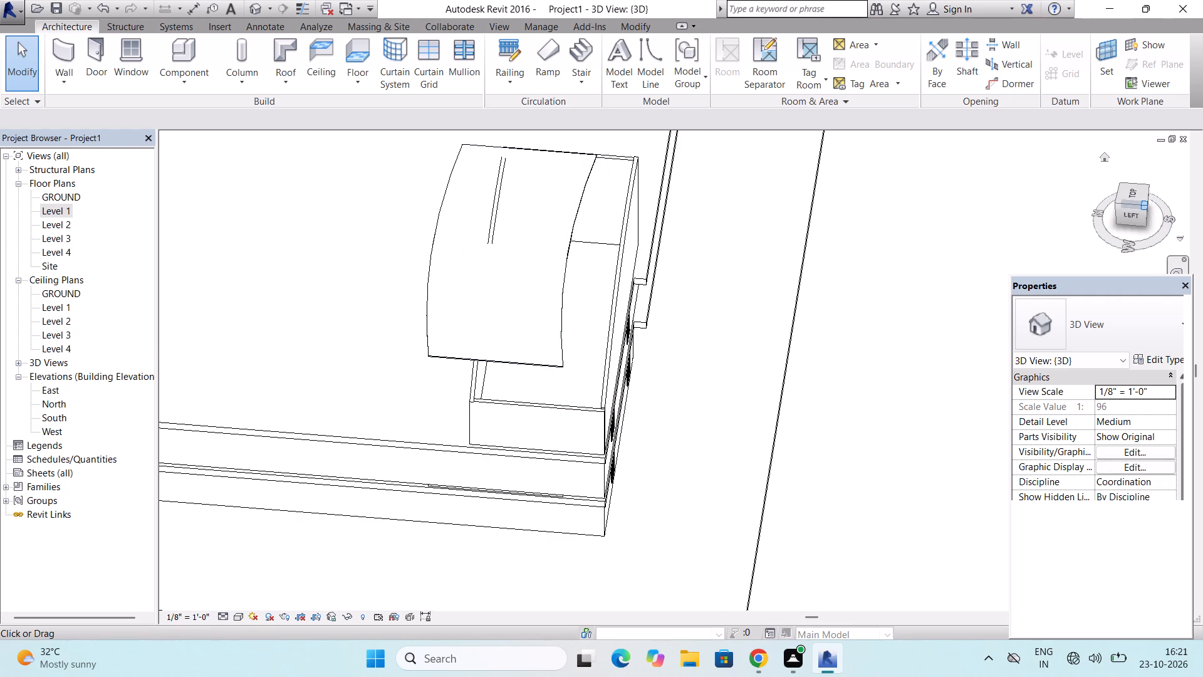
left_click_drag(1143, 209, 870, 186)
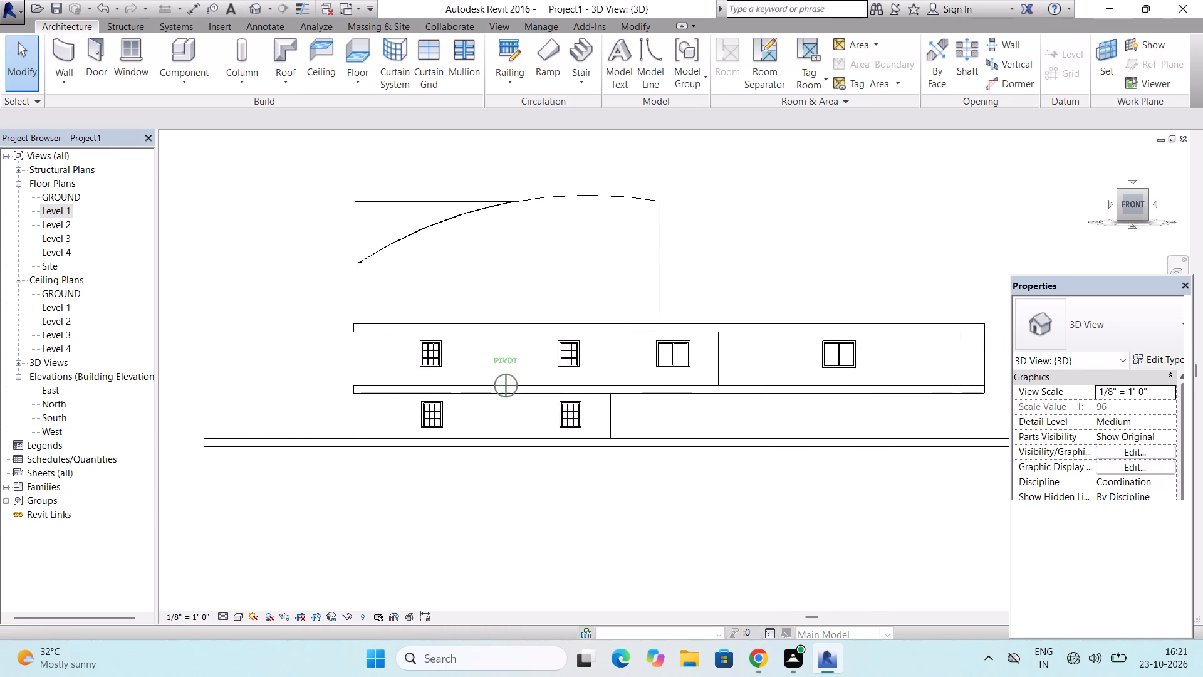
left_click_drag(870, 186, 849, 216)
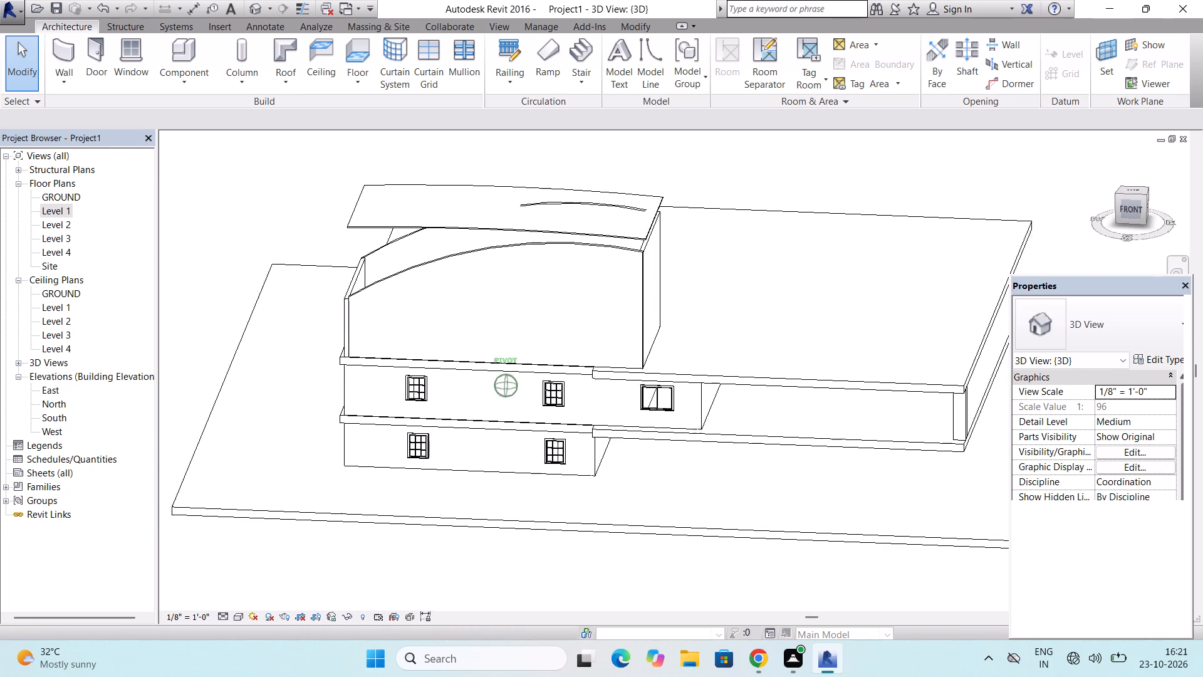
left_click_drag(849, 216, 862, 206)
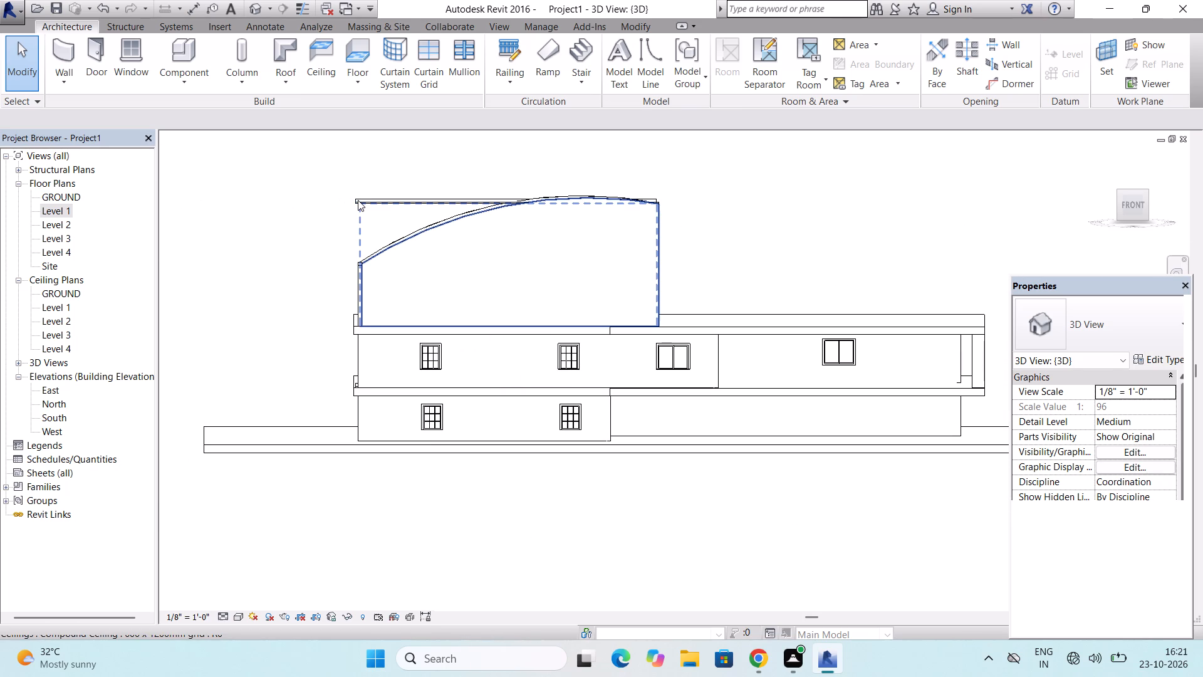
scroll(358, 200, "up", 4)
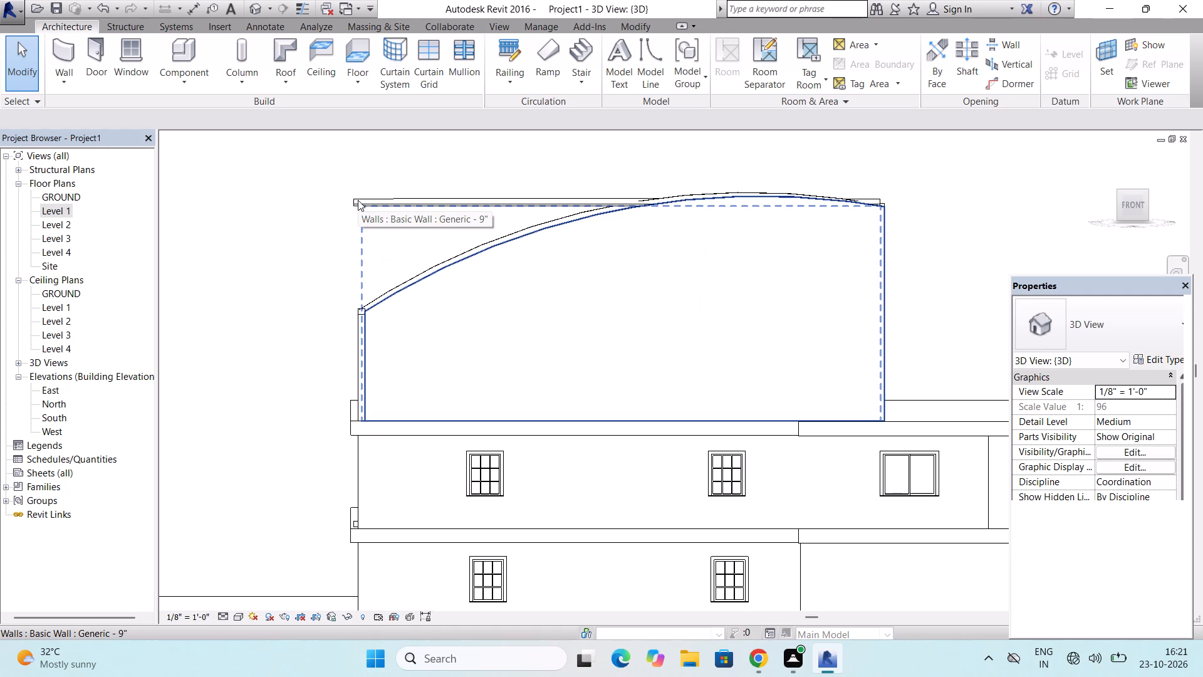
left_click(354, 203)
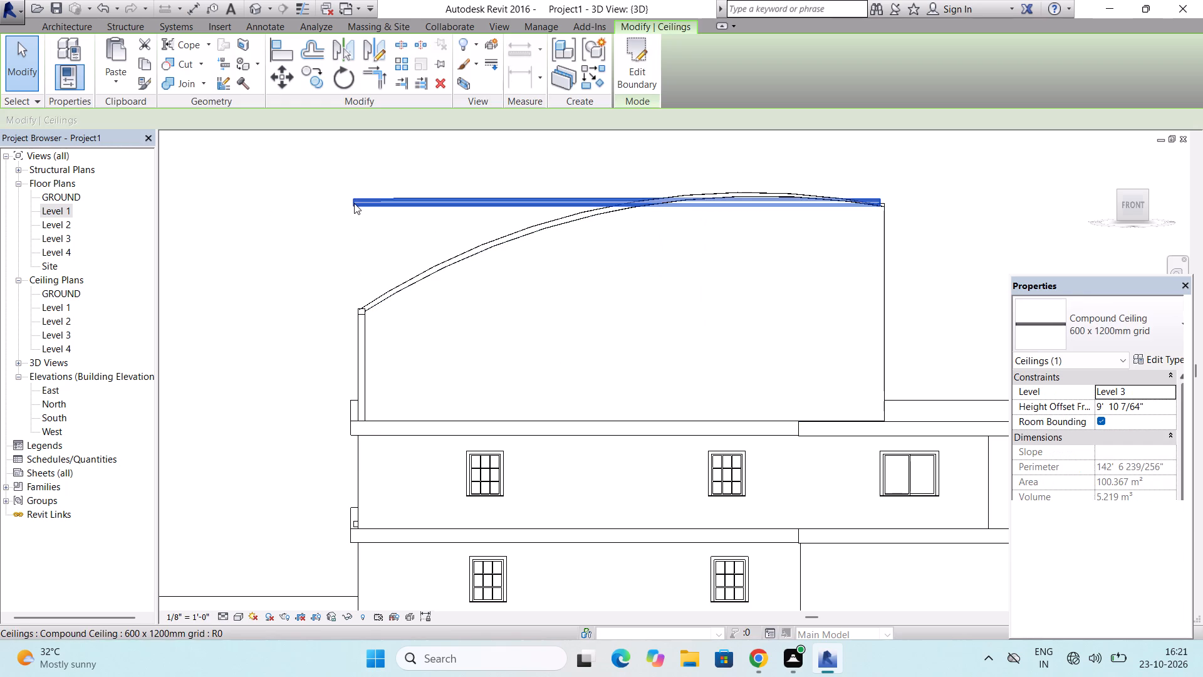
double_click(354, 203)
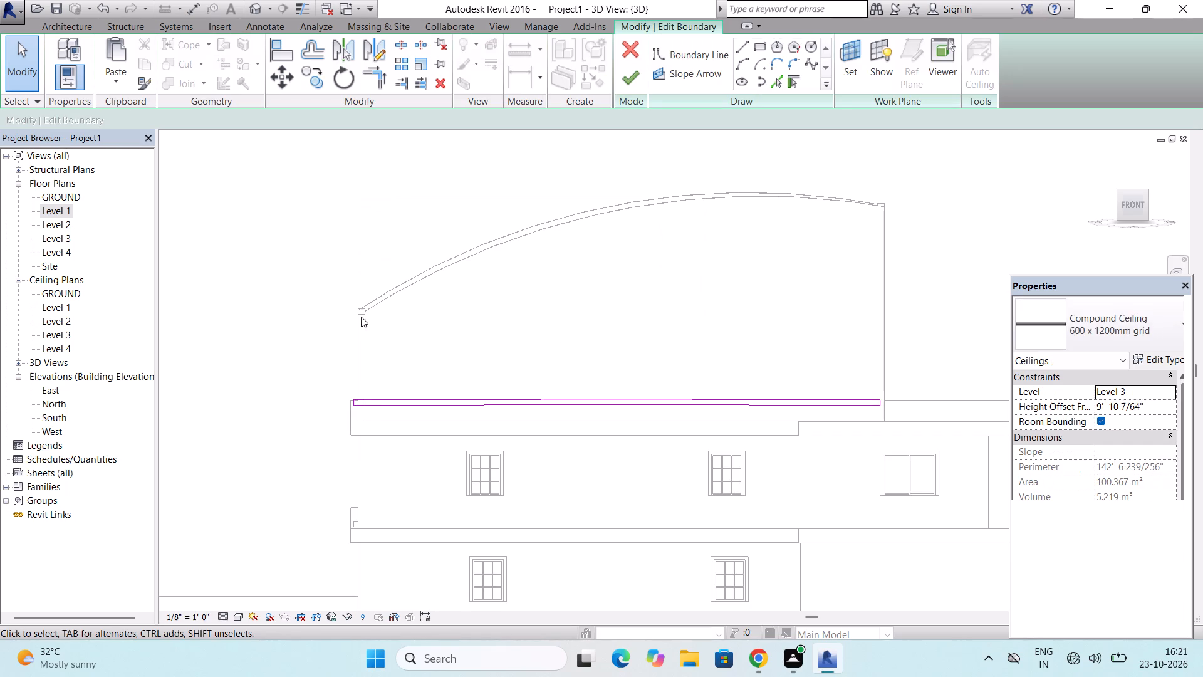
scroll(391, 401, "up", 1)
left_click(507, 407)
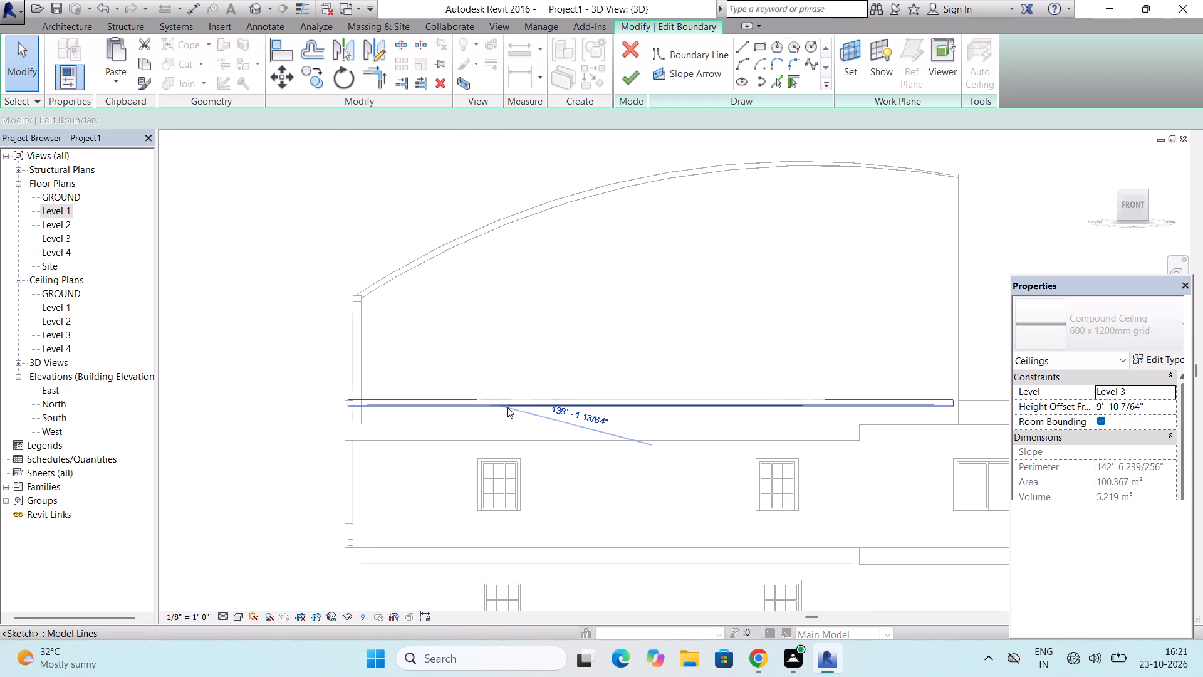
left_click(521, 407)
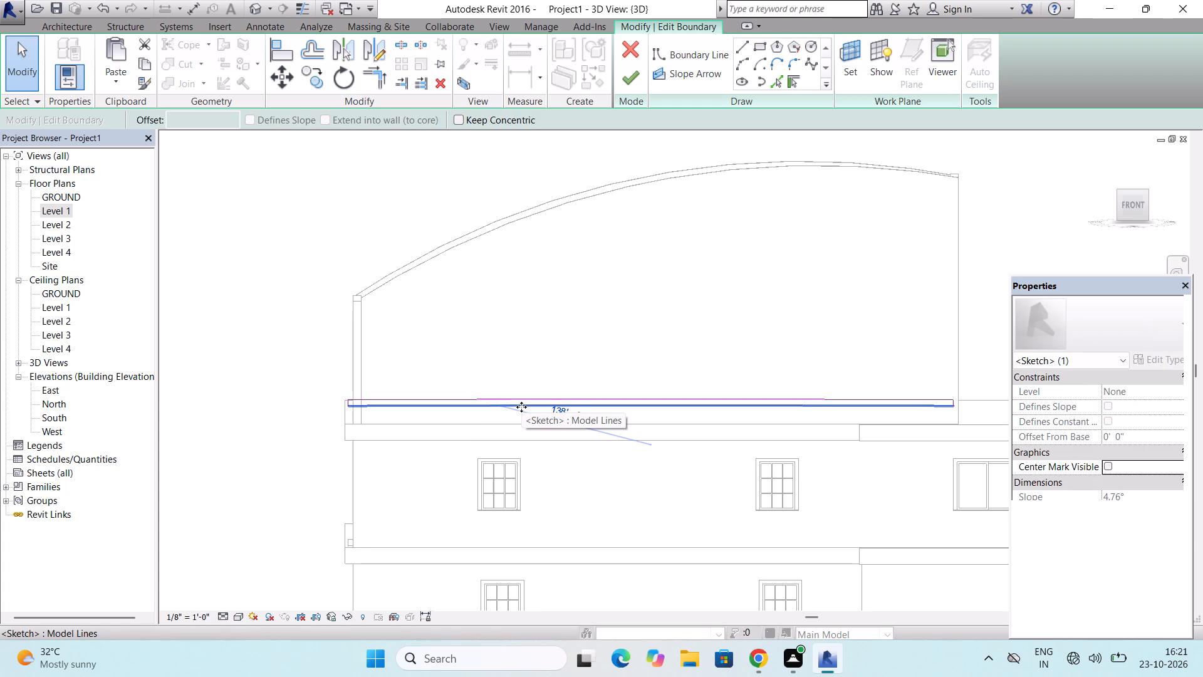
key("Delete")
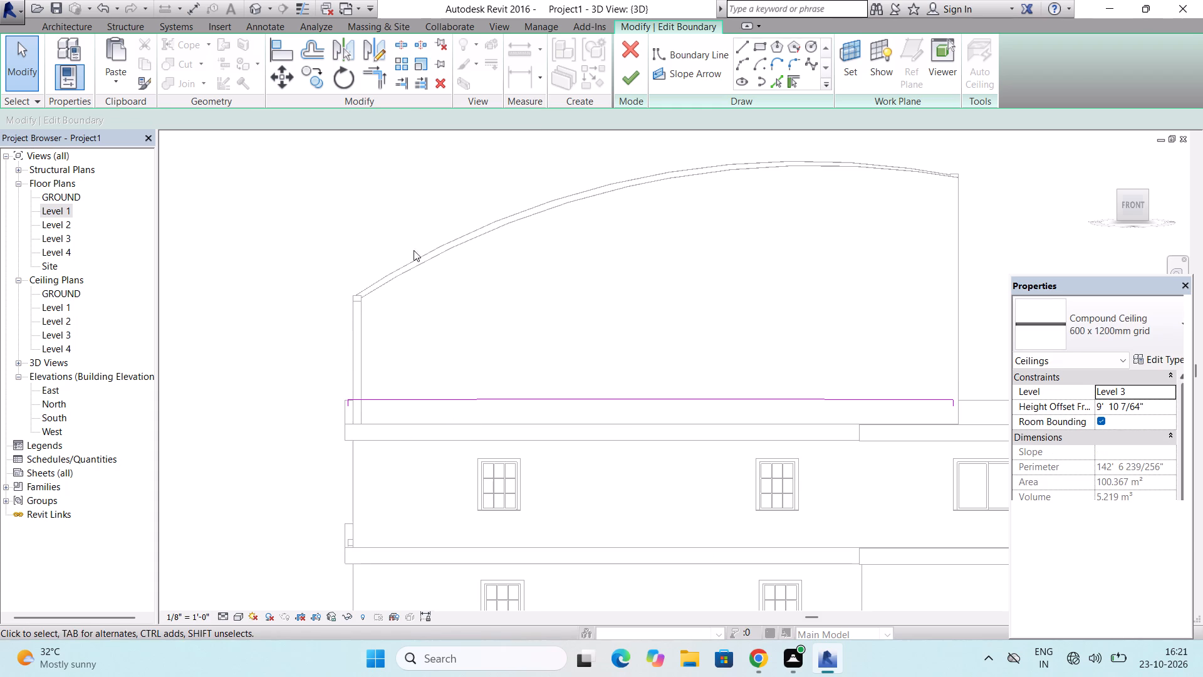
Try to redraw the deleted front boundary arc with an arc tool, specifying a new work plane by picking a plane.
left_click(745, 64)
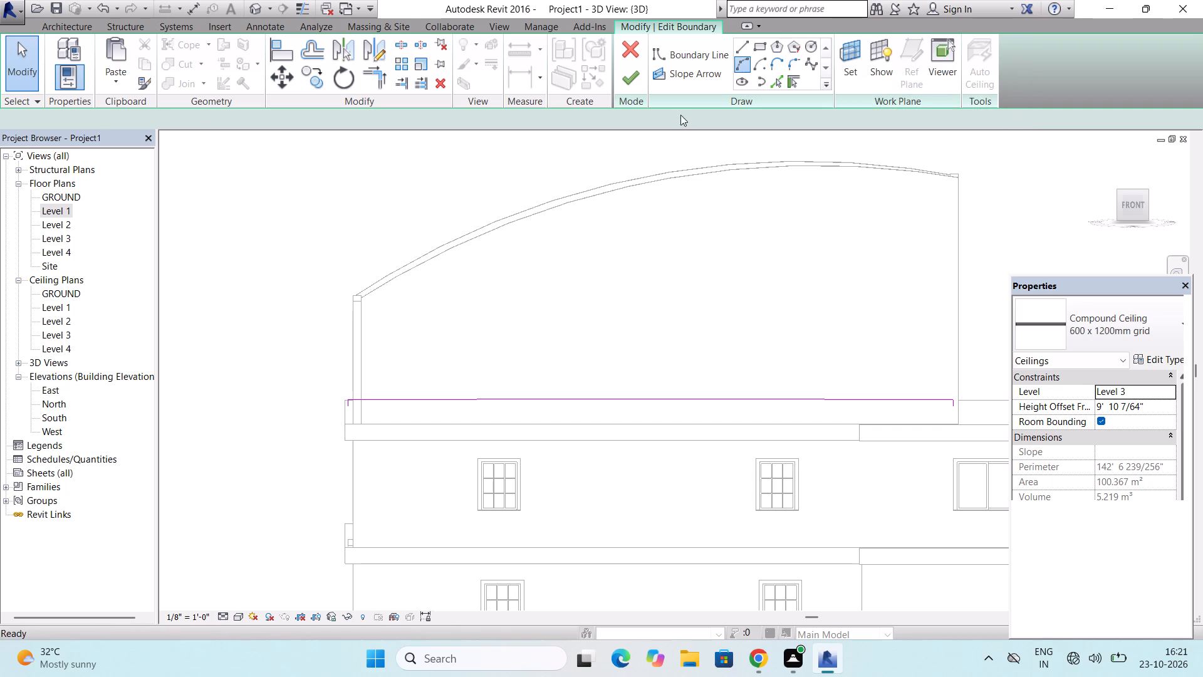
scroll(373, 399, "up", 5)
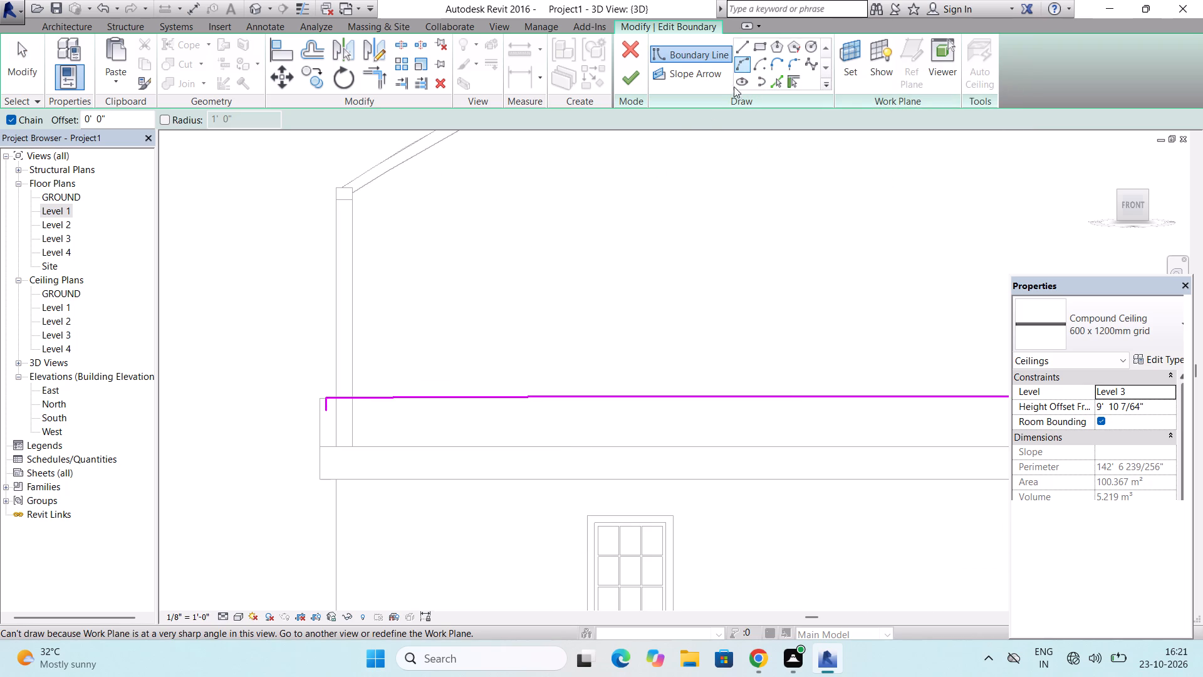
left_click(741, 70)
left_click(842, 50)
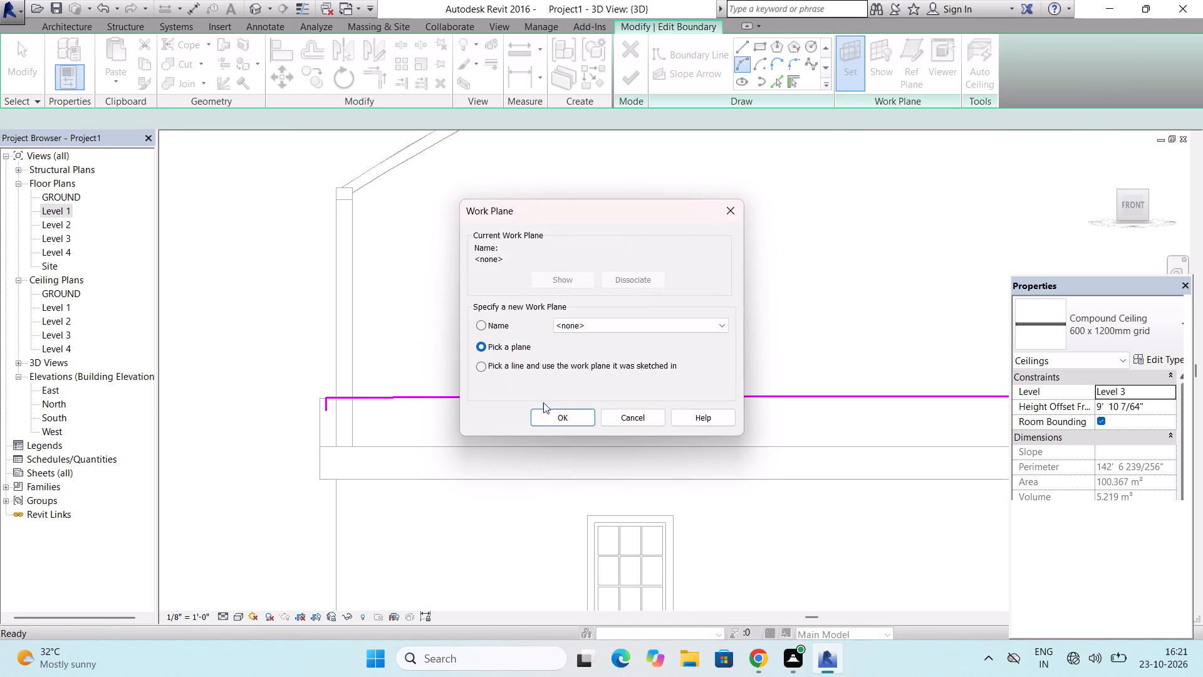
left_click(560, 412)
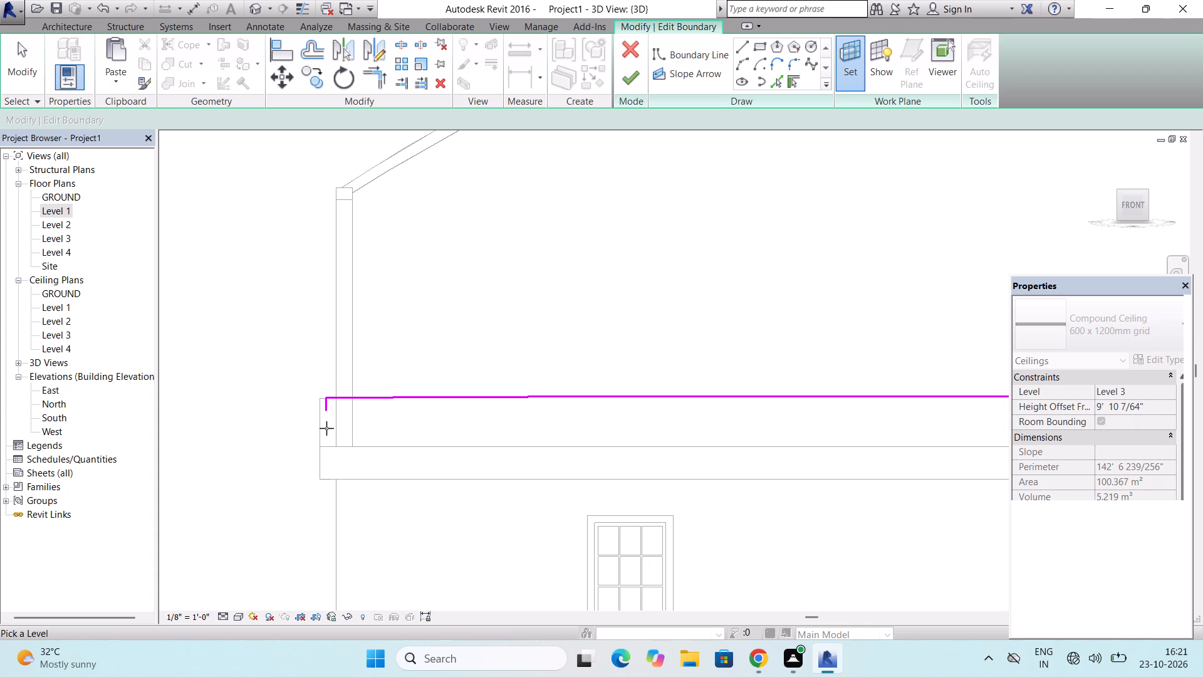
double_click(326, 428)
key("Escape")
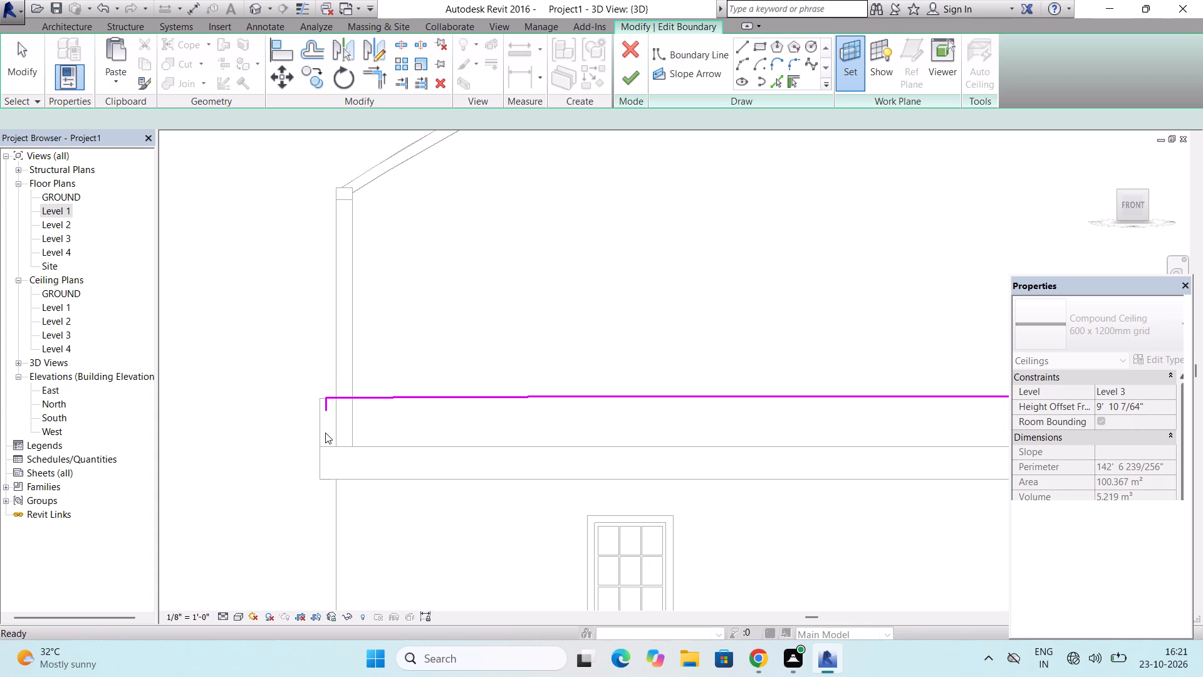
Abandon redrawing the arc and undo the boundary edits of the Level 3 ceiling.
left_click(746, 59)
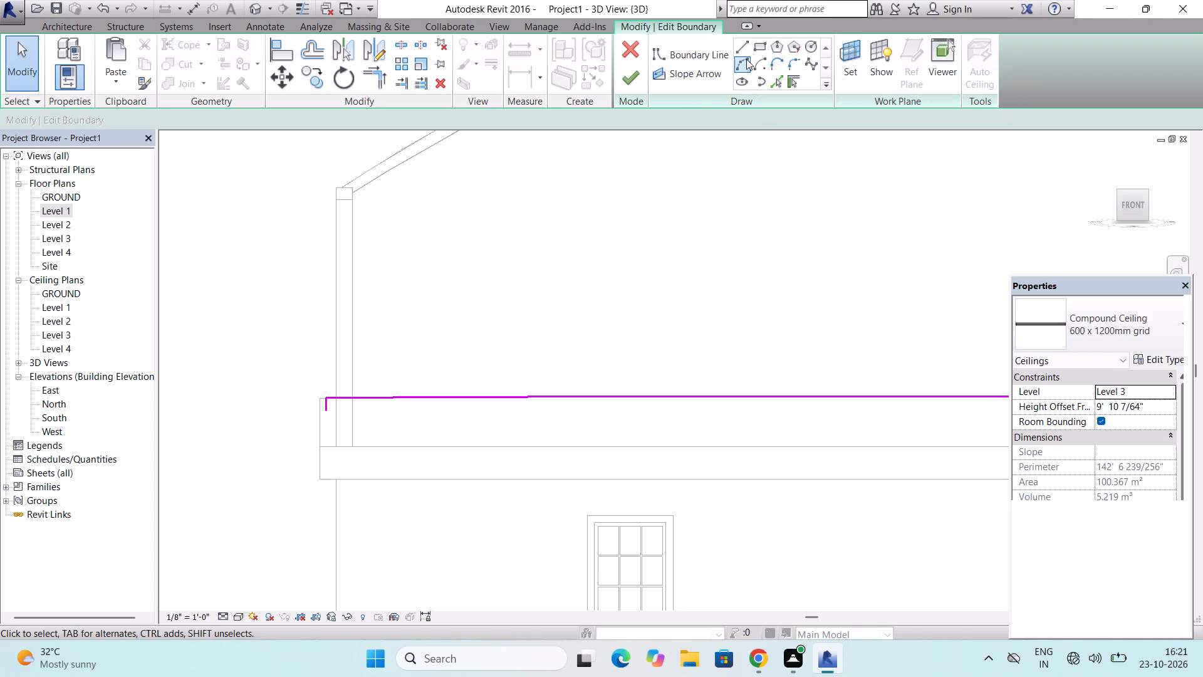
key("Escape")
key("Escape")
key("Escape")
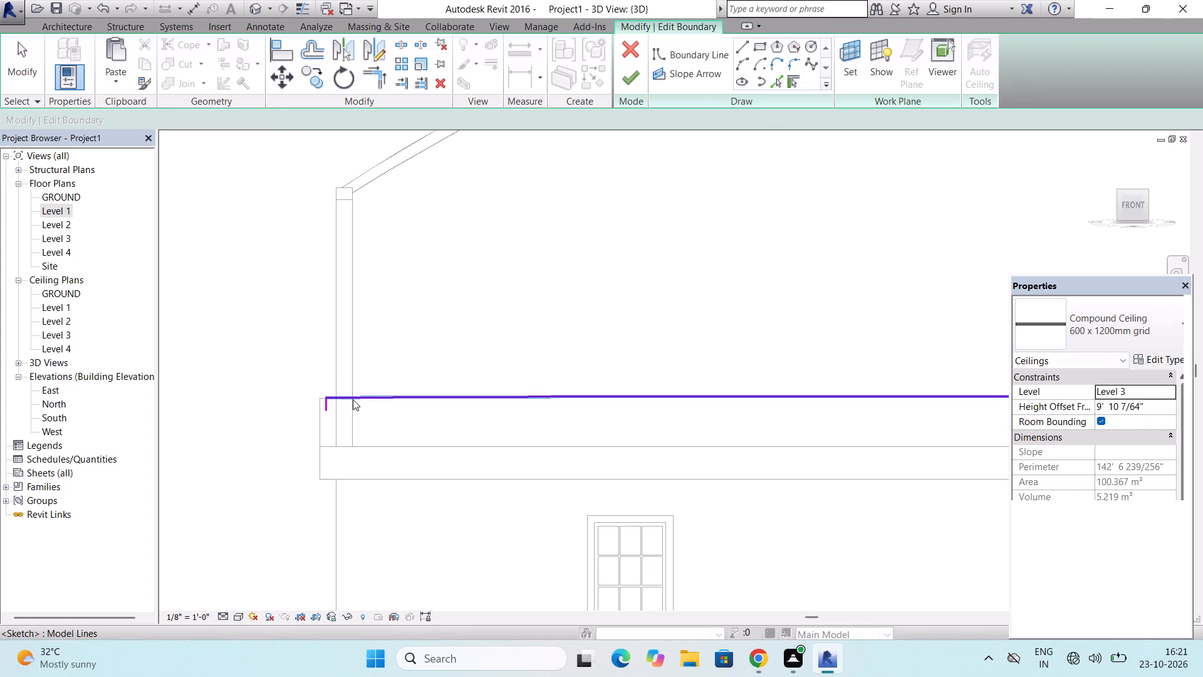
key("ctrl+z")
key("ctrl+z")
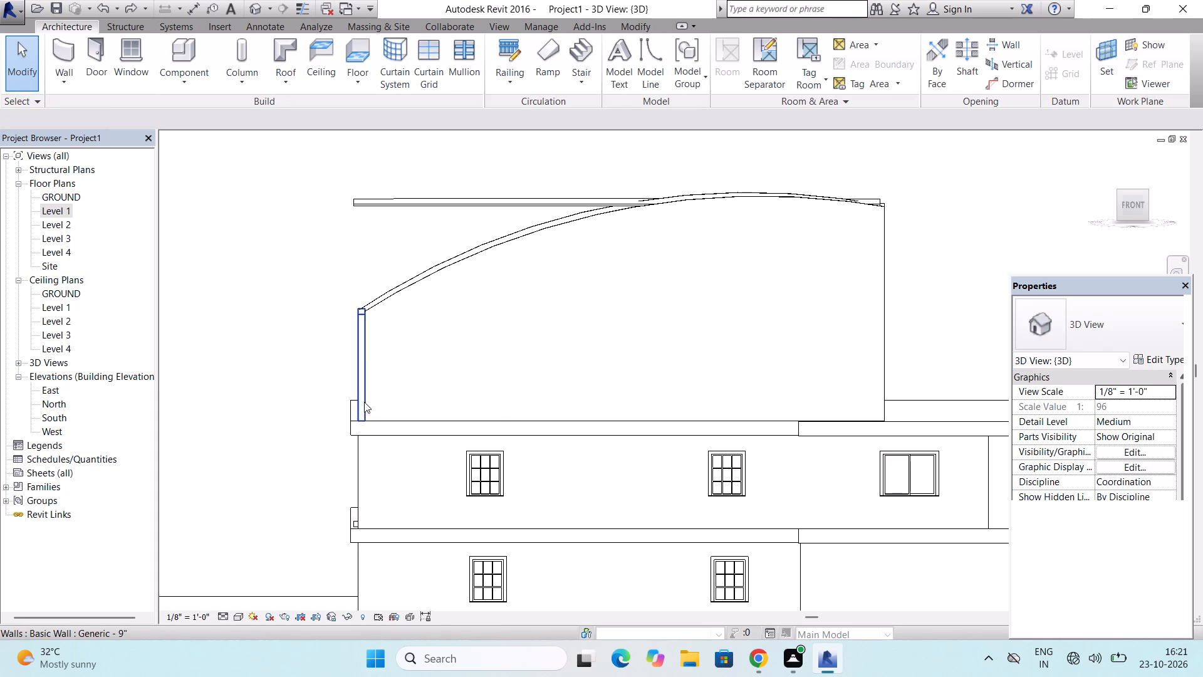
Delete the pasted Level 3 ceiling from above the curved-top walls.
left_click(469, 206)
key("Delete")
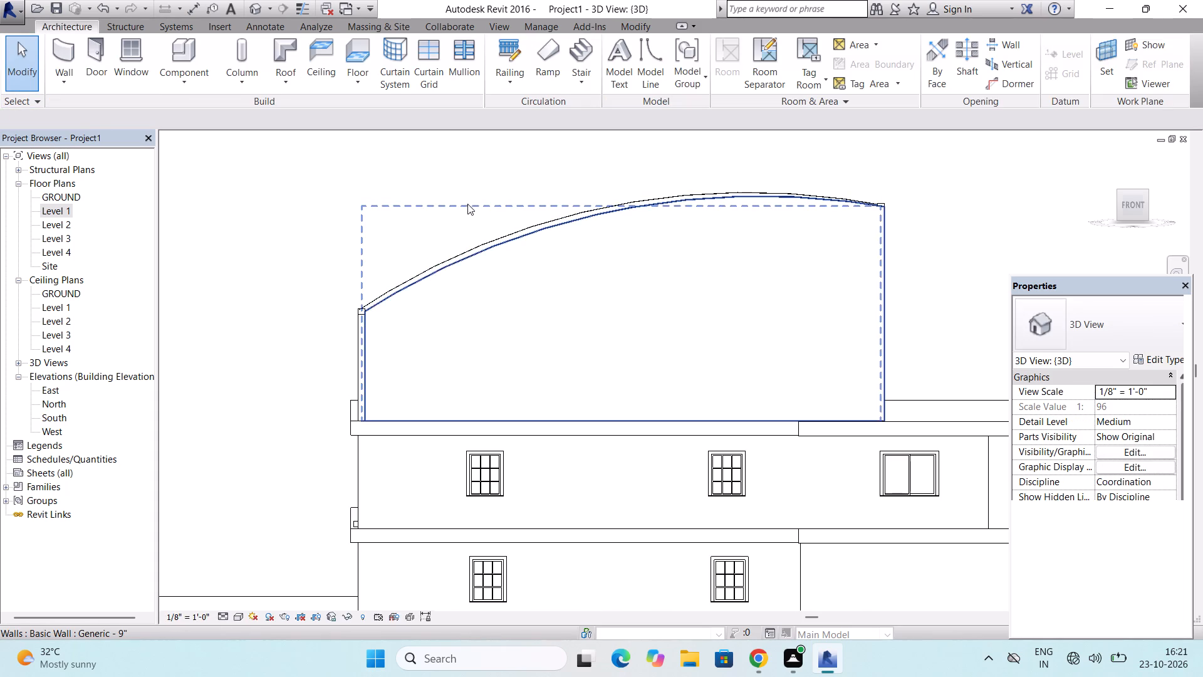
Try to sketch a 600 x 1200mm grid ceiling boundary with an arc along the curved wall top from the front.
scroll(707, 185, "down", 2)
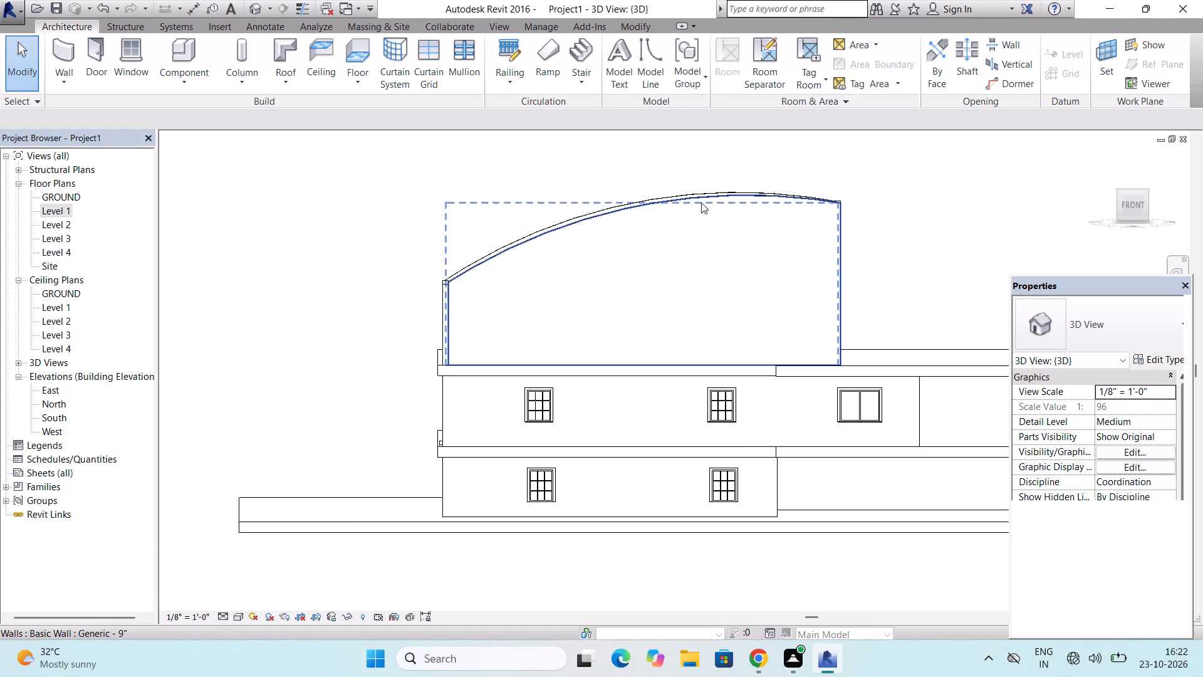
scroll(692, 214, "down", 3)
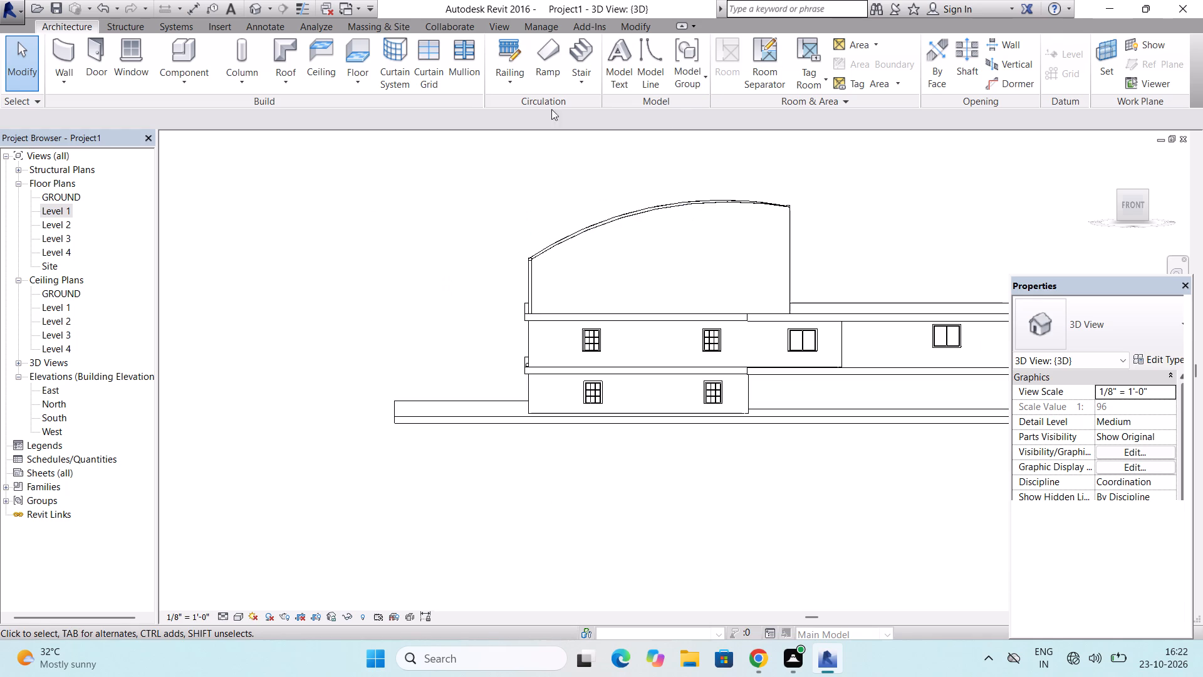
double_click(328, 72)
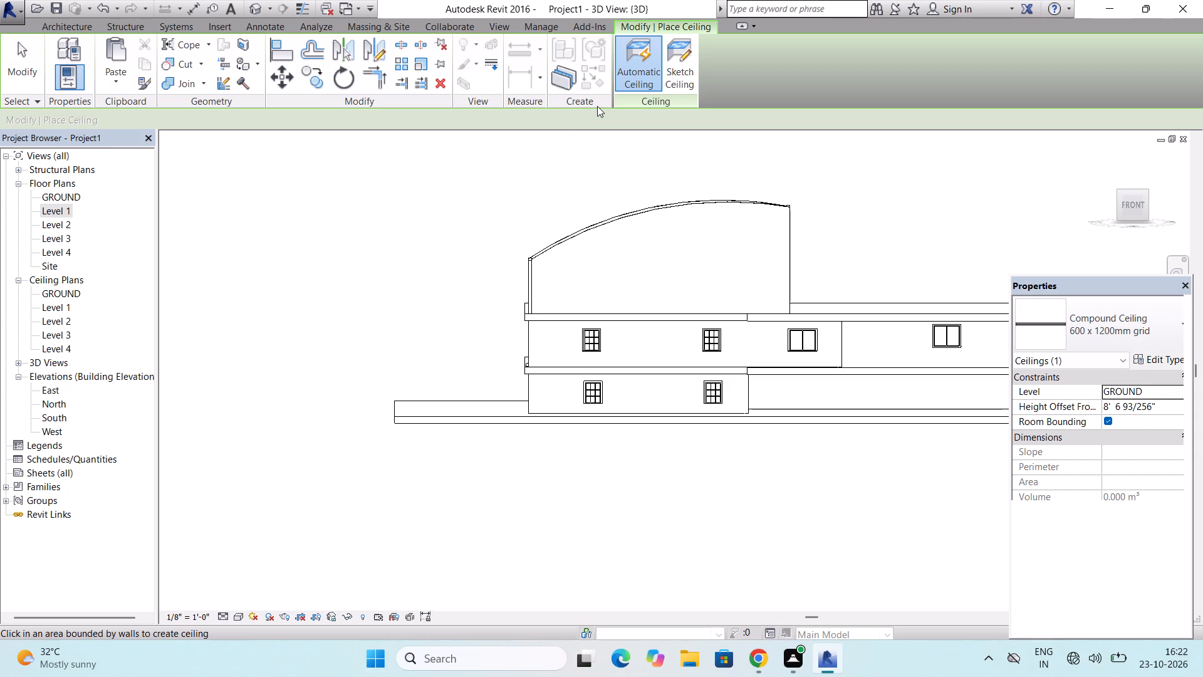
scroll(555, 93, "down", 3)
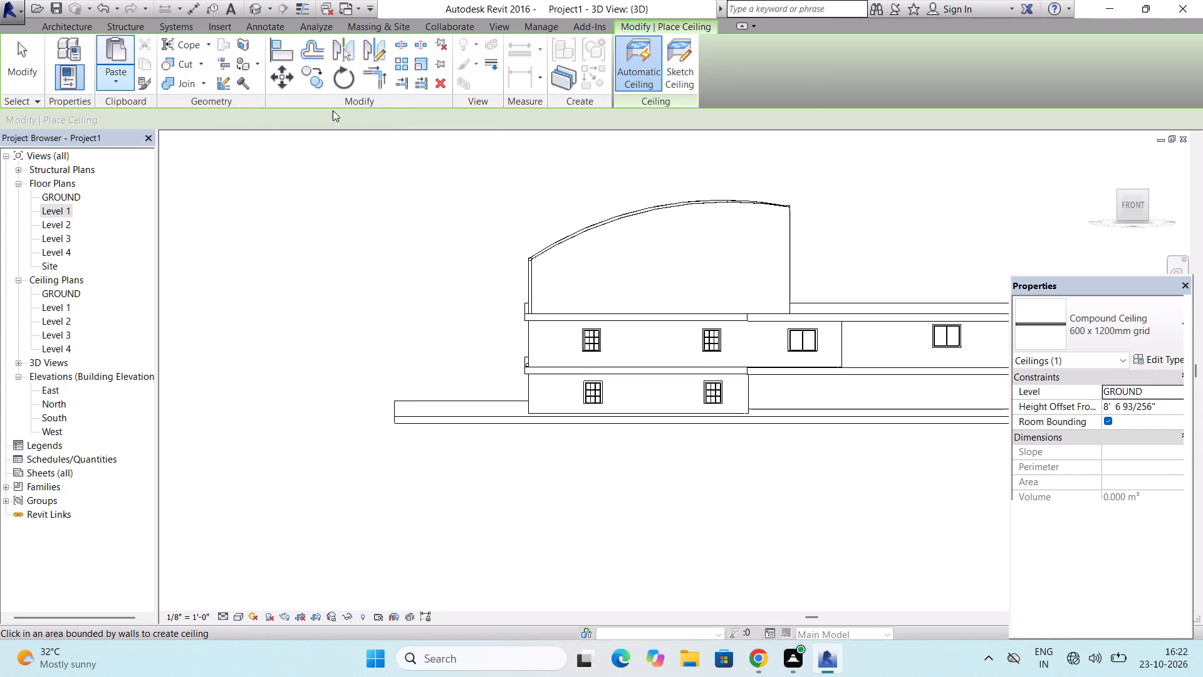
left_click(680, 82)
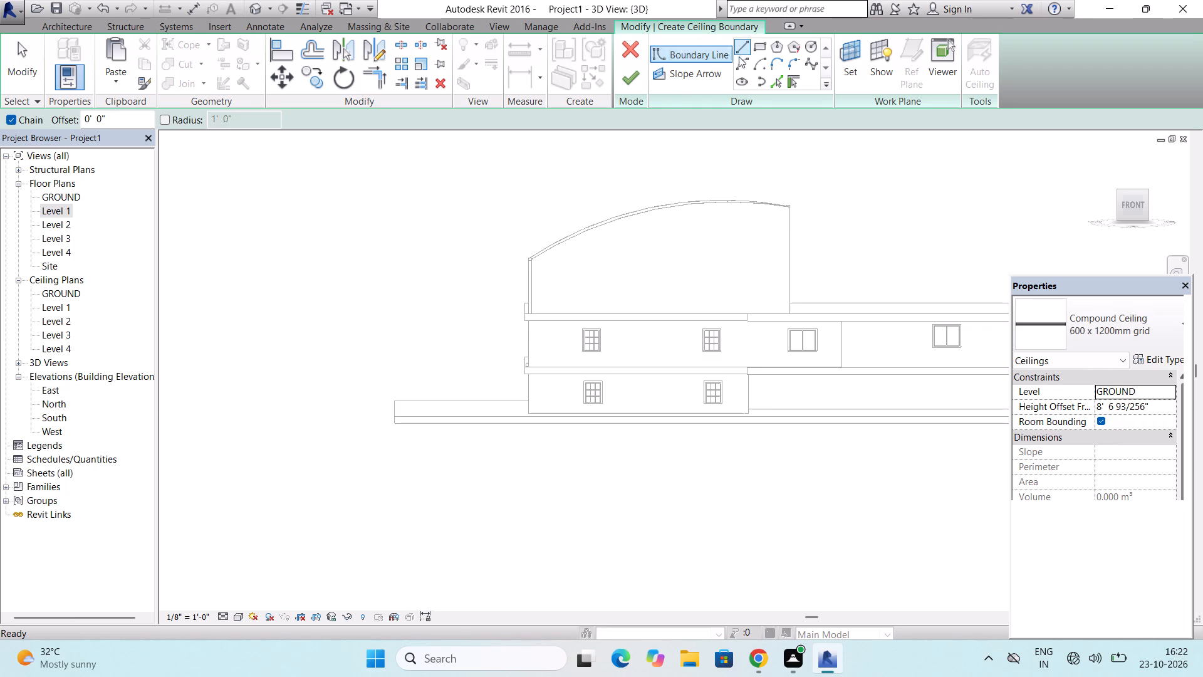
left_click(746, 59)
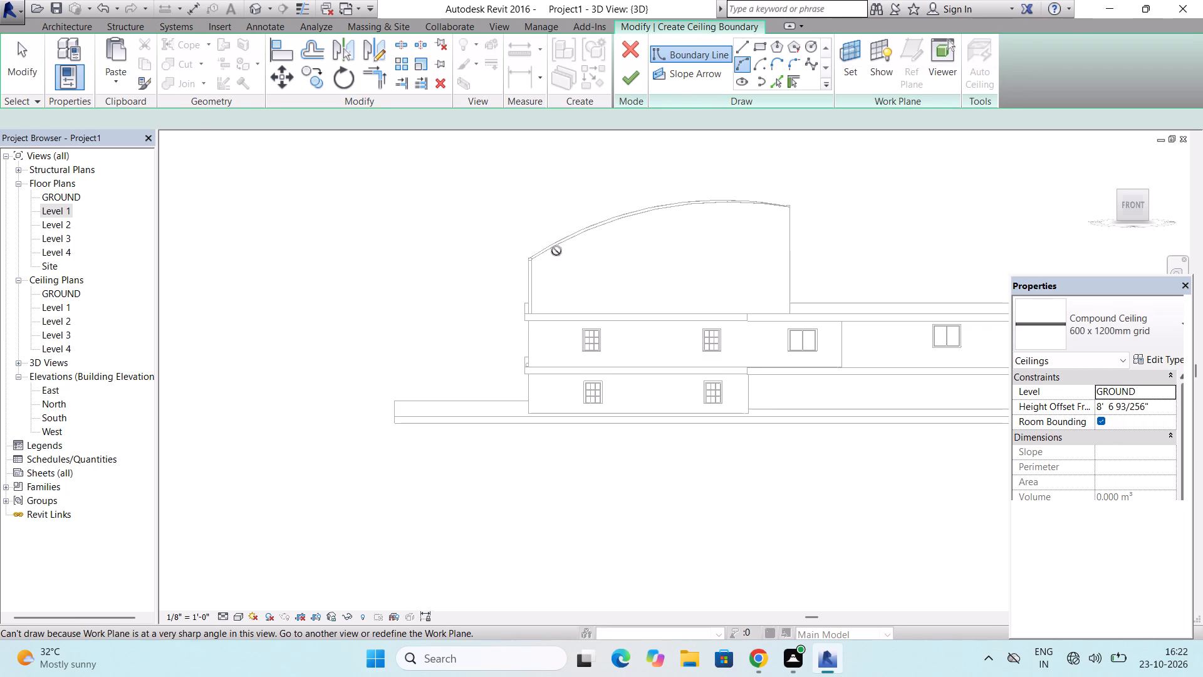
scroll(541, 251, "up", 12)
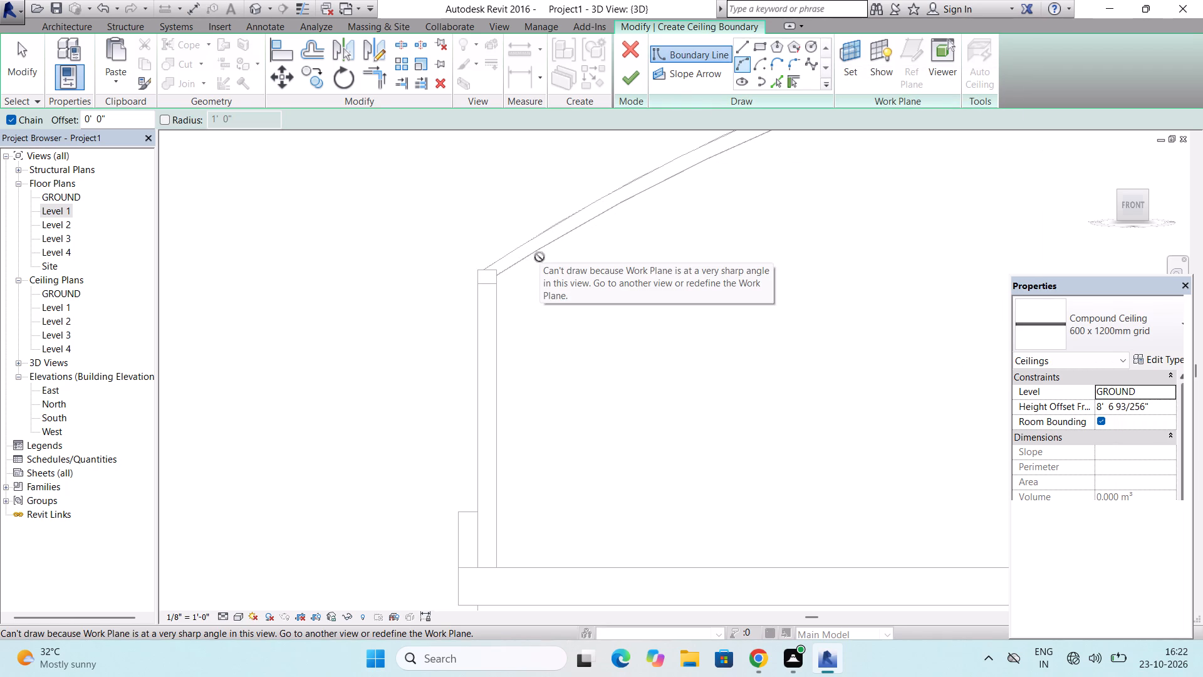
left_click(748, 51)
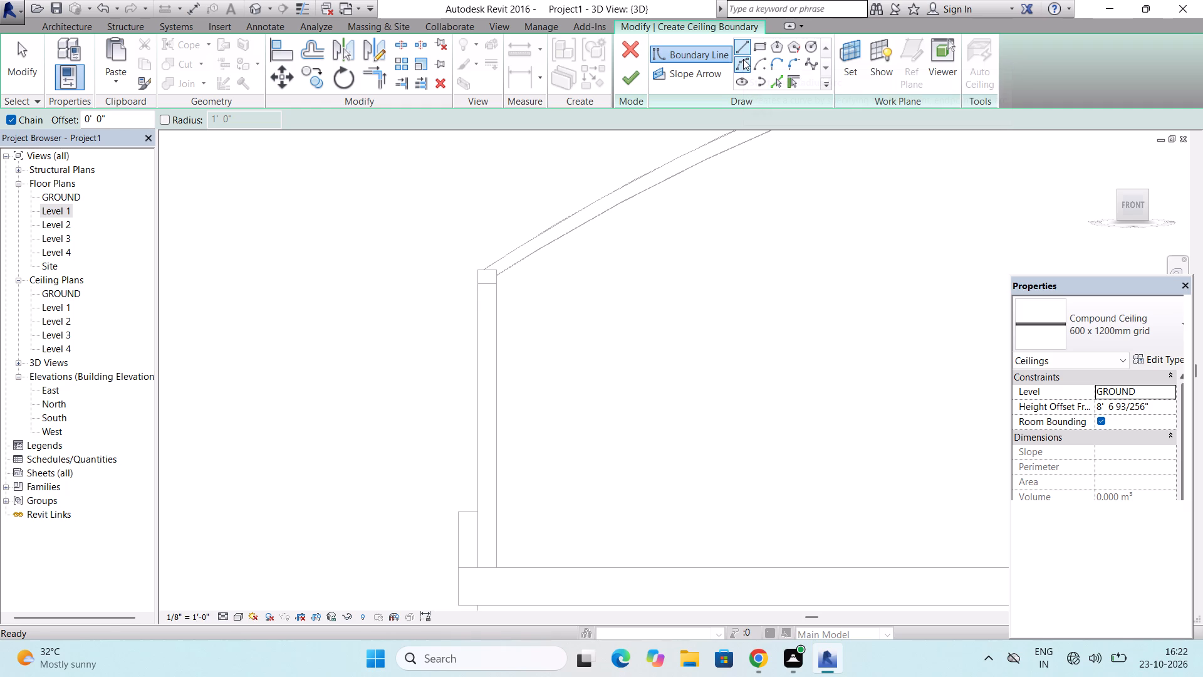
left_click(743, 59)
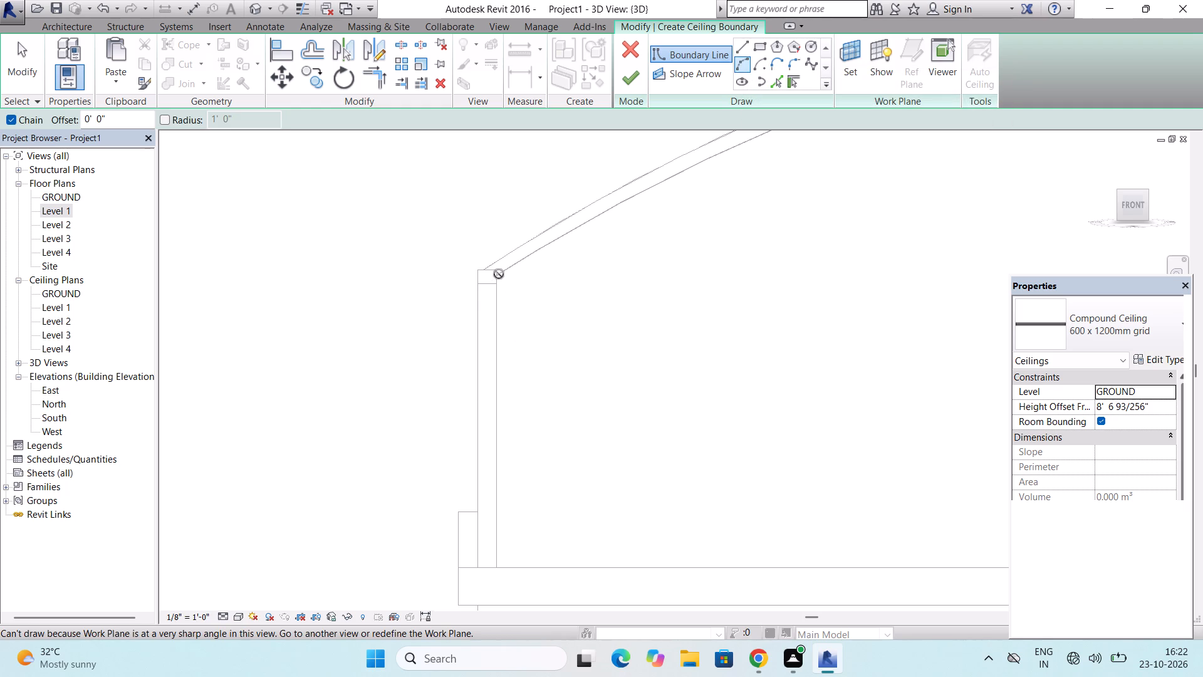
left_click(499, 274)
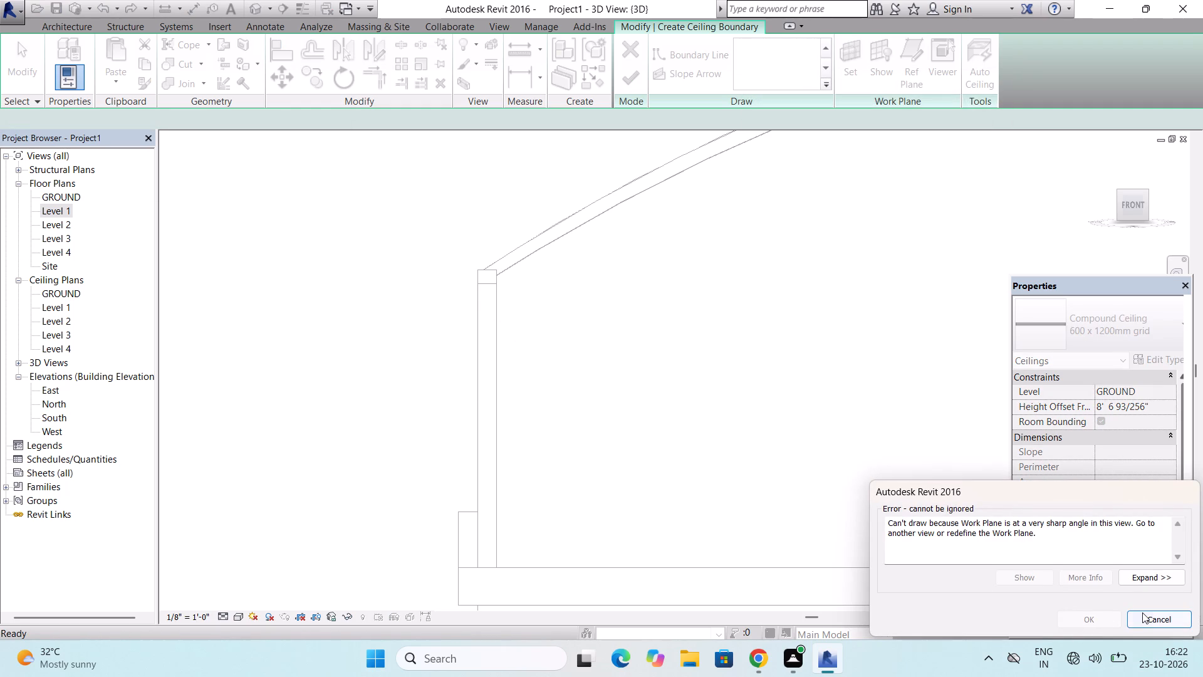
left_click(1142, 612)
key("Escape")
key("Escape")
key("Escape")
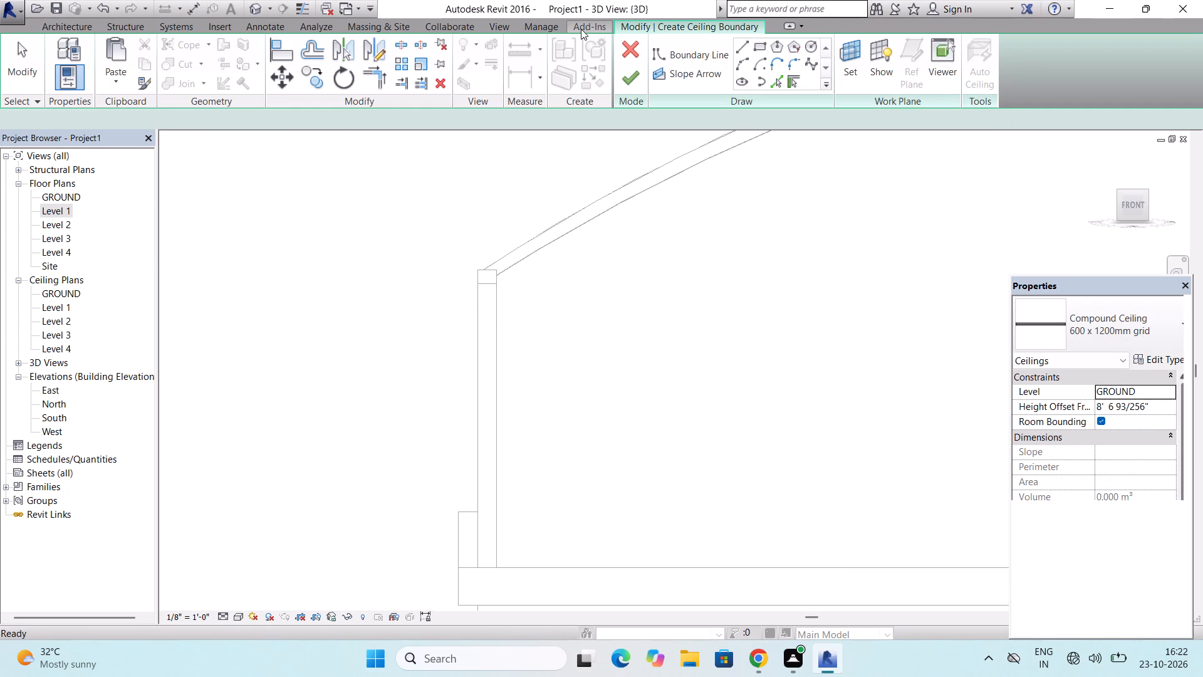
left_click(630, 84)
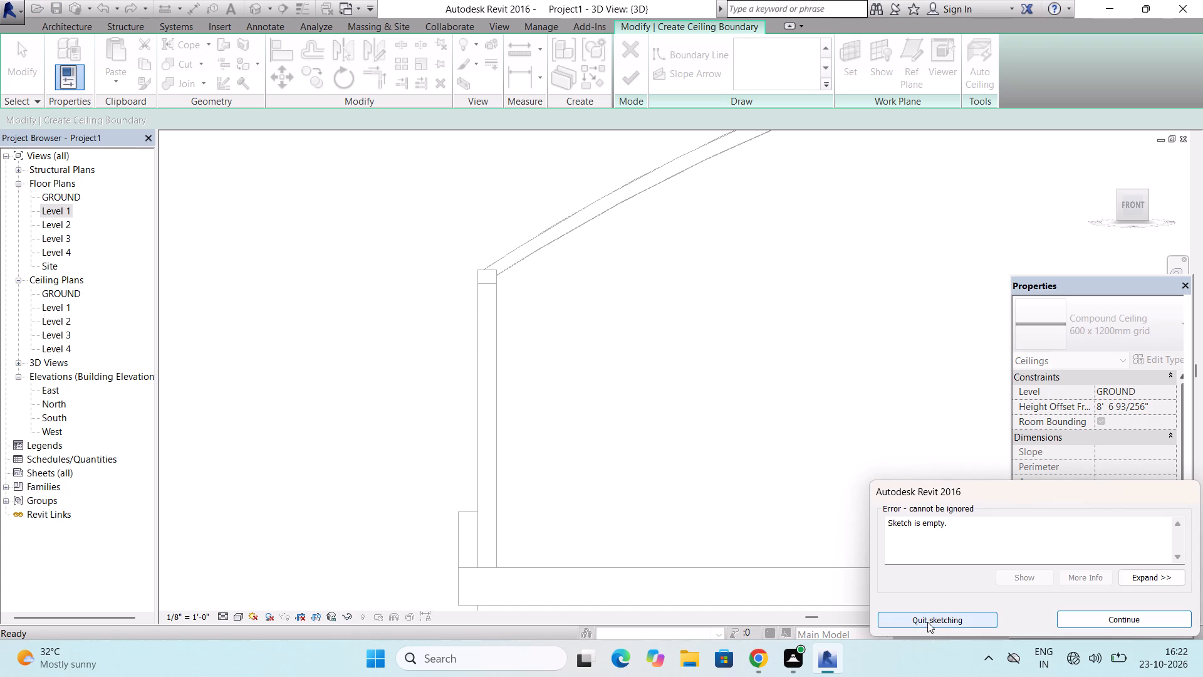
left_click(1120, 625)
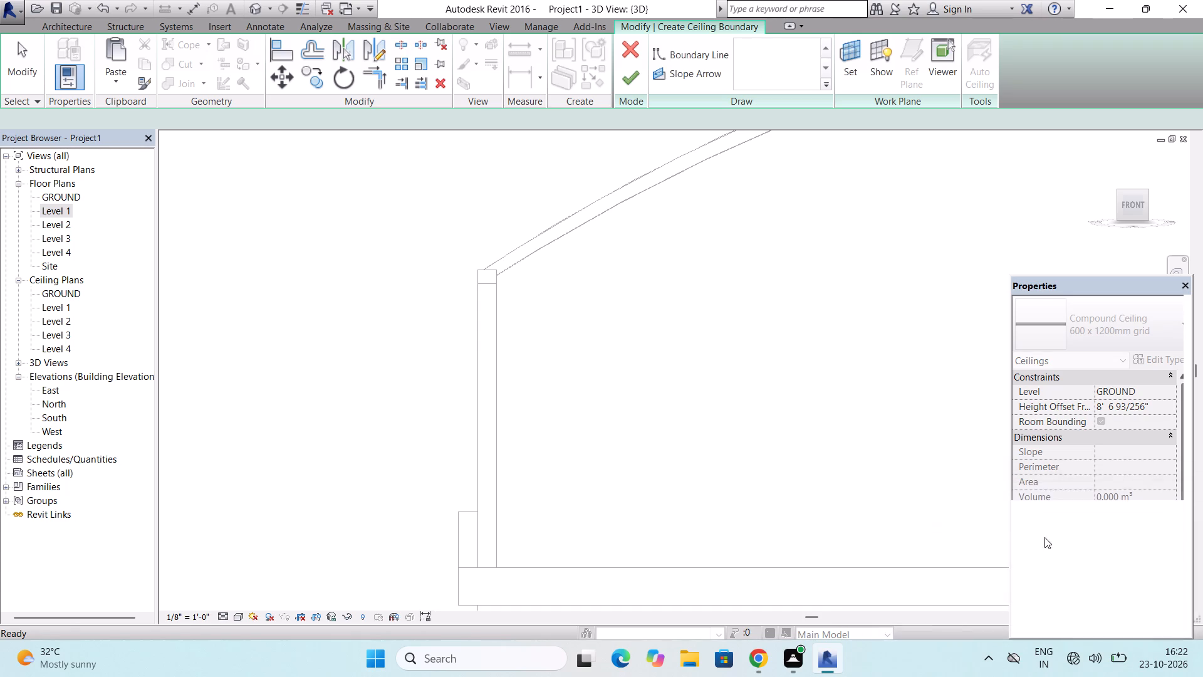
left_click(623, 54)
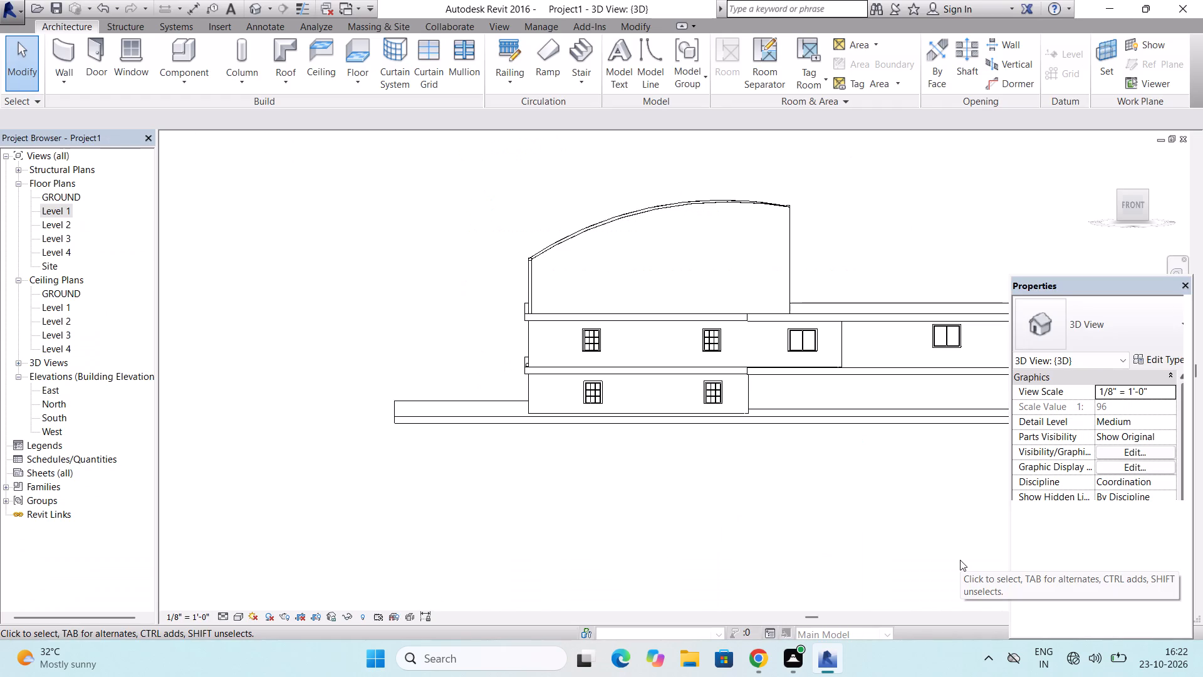
Save the project to the Desktop as "Project1 0258.rvt BBBBBBBBBF".
scroll(717, 404, "down", 5)
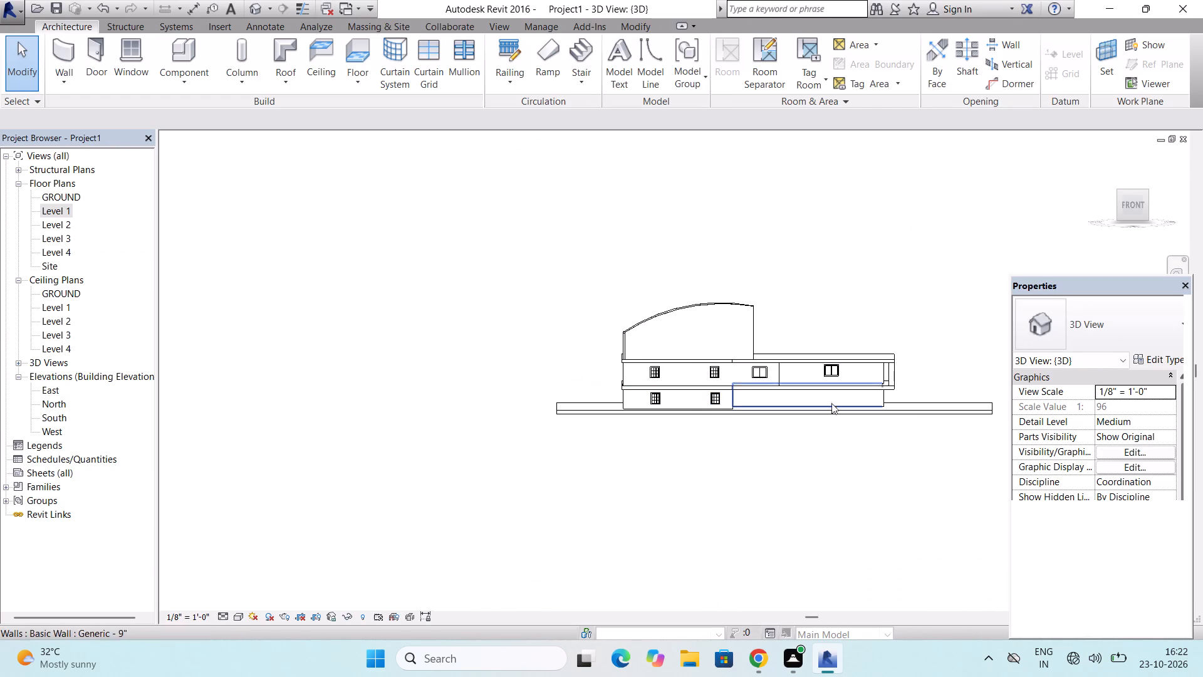
scroll(937, 360, "up", 5)
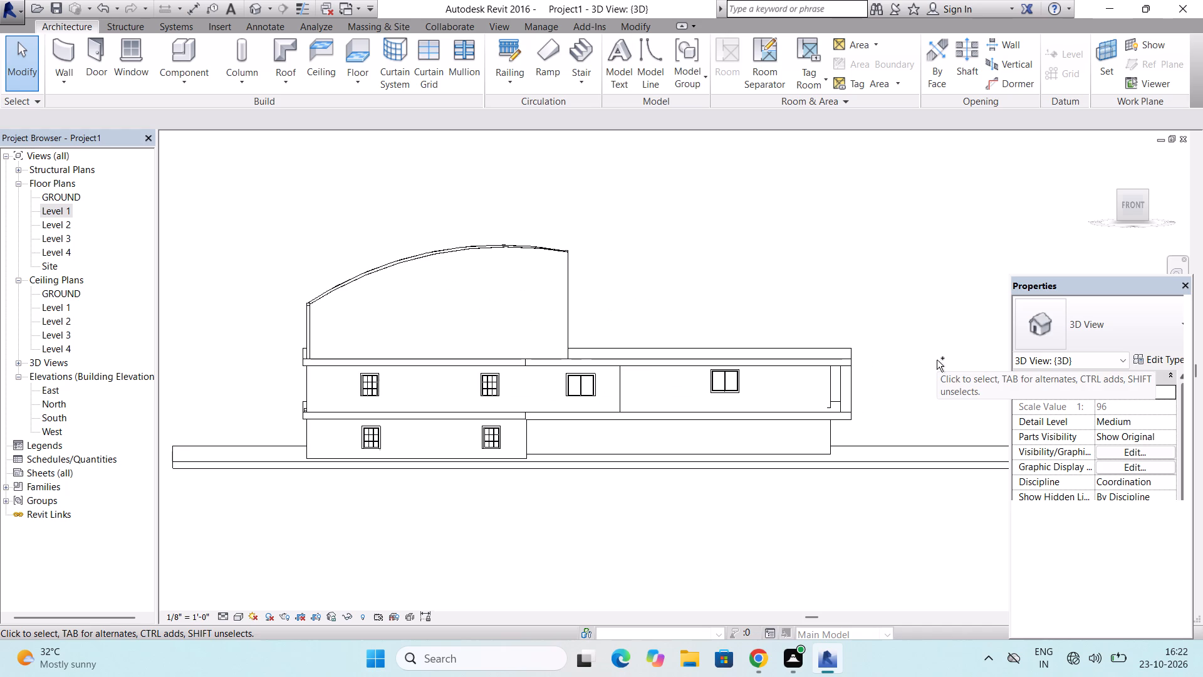
key("ctrl+s")
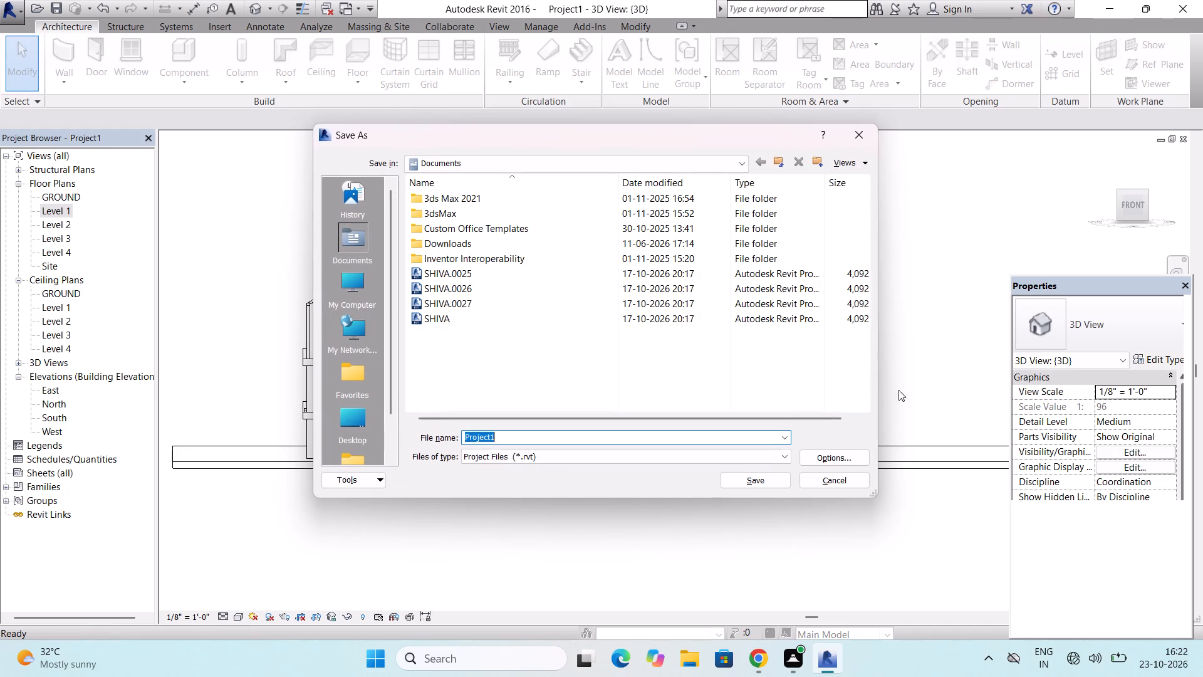
left_click(364, 418)
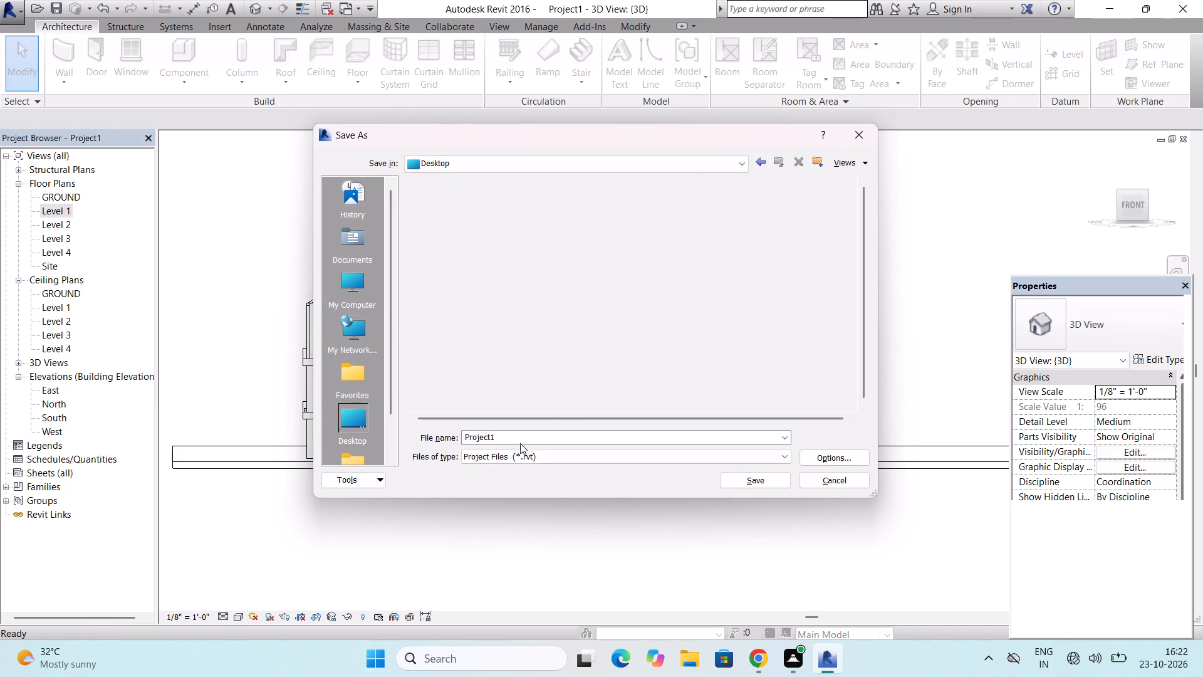
double_click(517, 438)
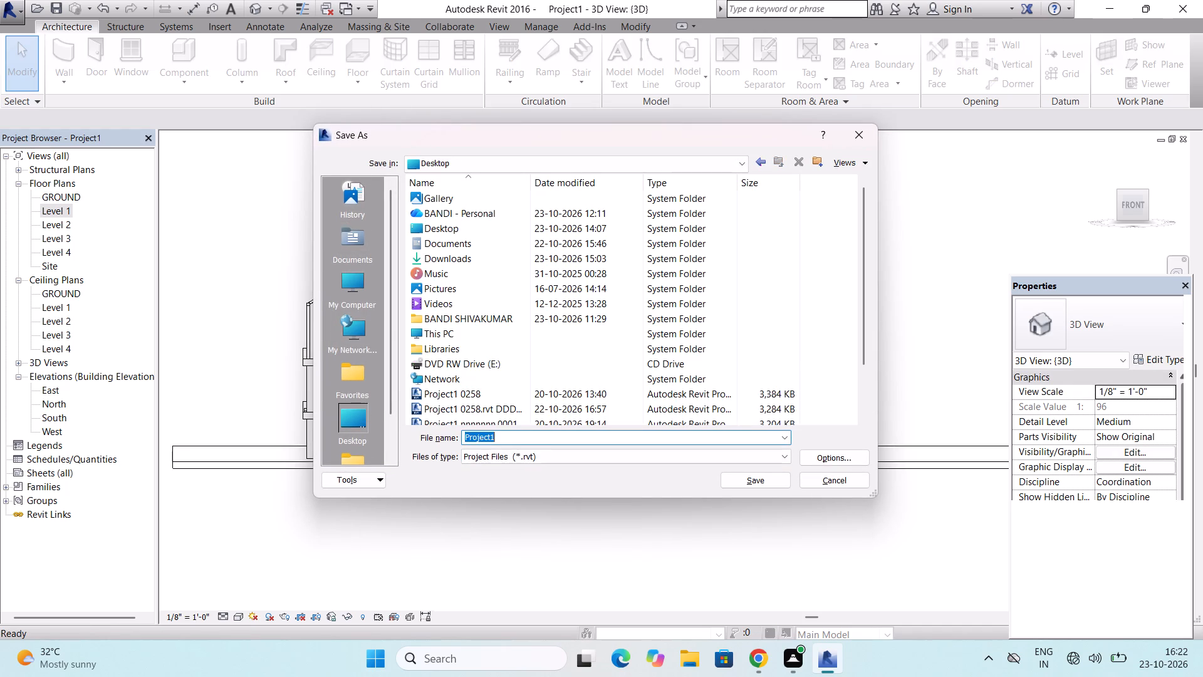
left_click(517, 438)
key("space")
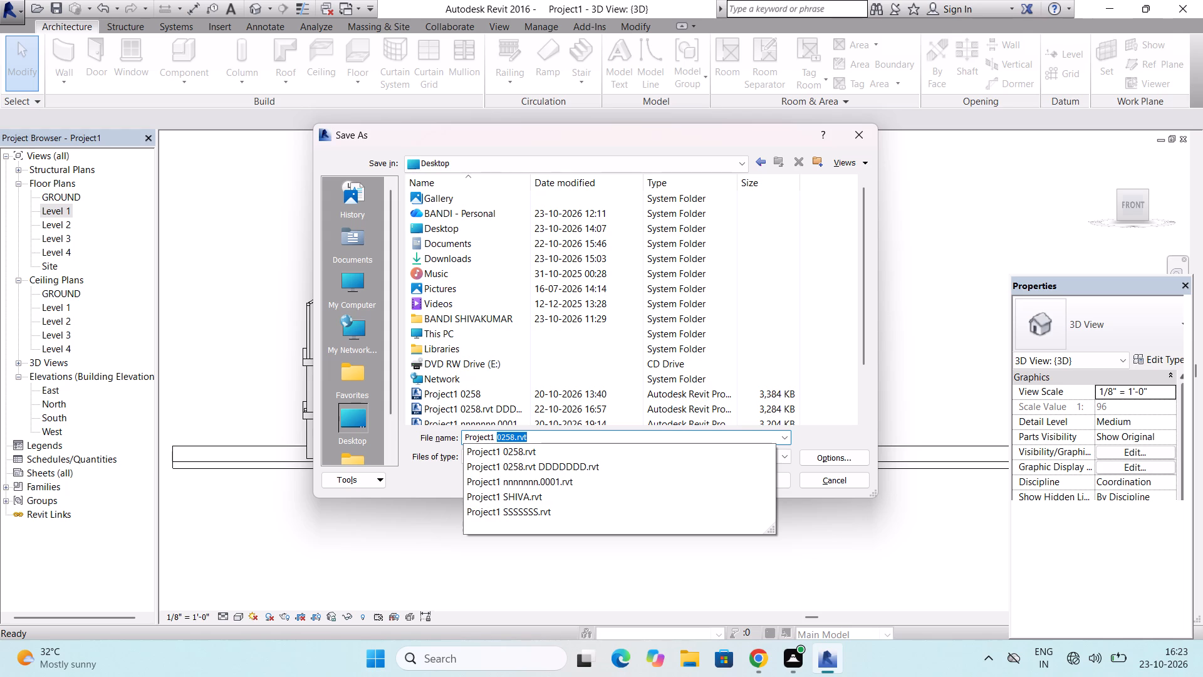
left_click(576, 438)
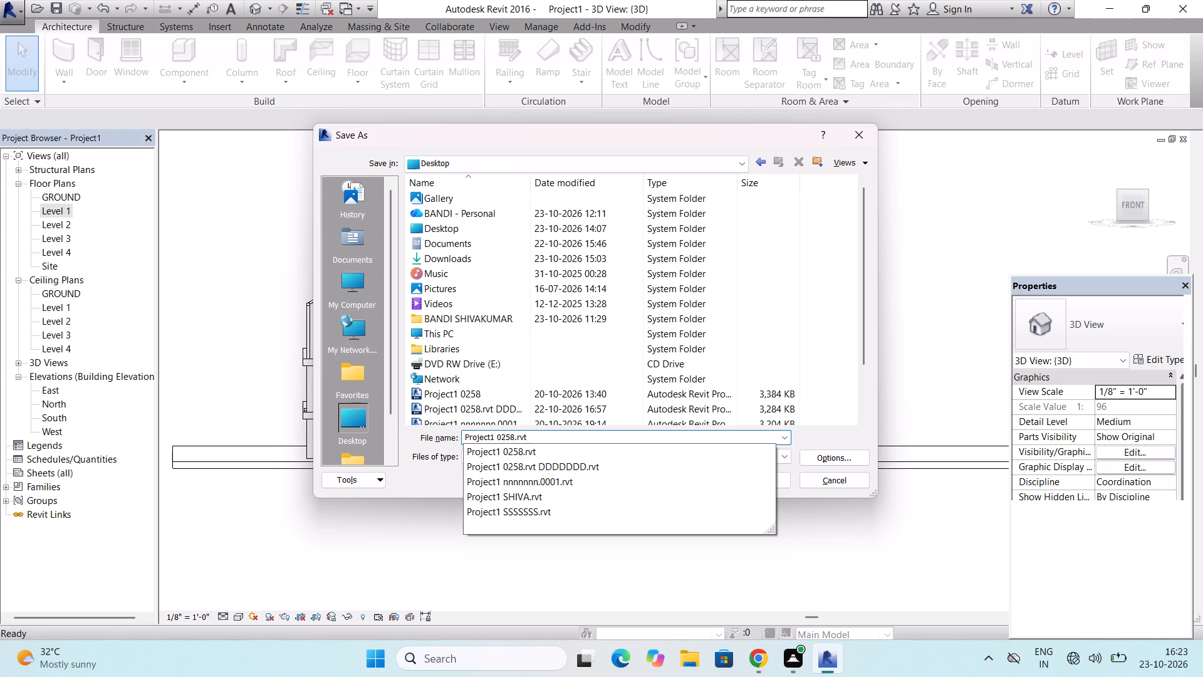
key("space")
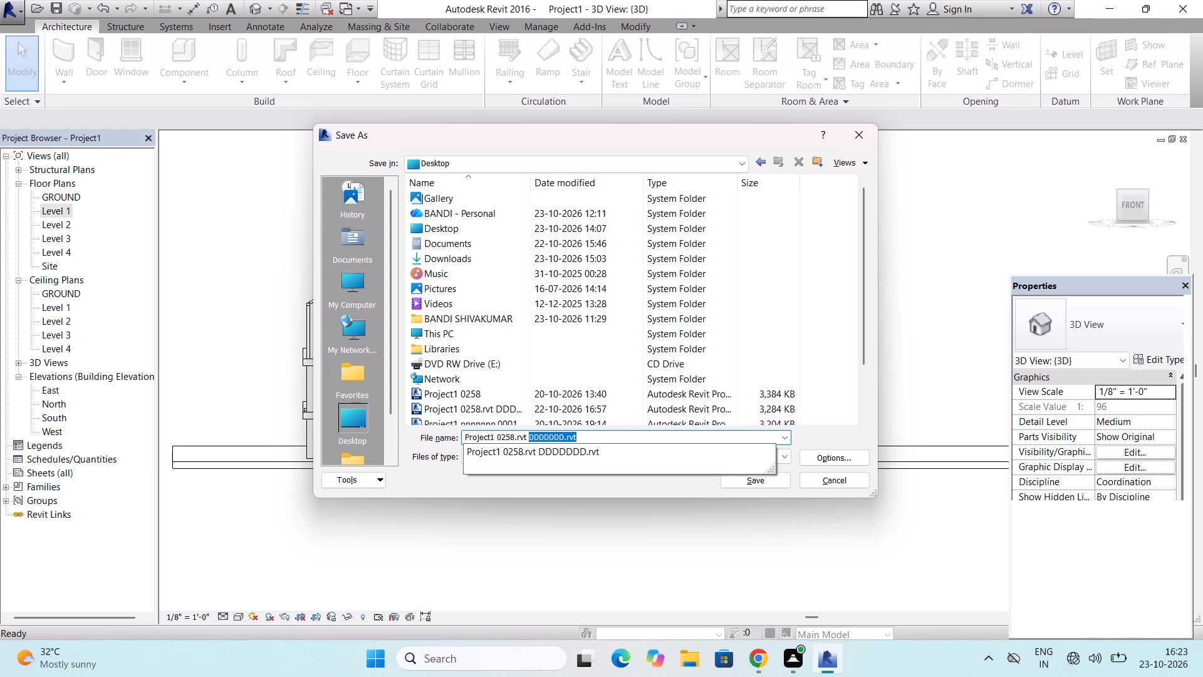
left_click(576, 438)
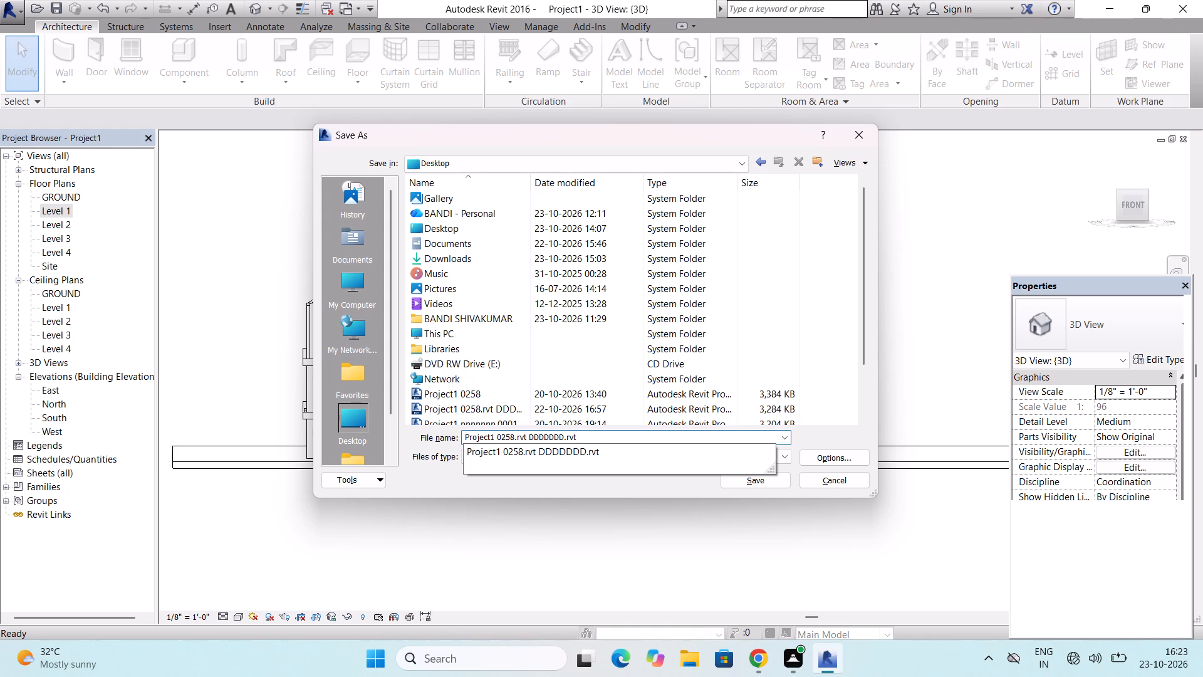
key("BackSpace")
key("BackSpace")
key("BackSpace")
key("BackSpace")
key("BackSpace")
key("BackSpace")
key("BackSpace")
key("BackSpace")
key("BackSpace")
key("BackSpace")
key("BackSpace")
type("BBBBBBBBB")
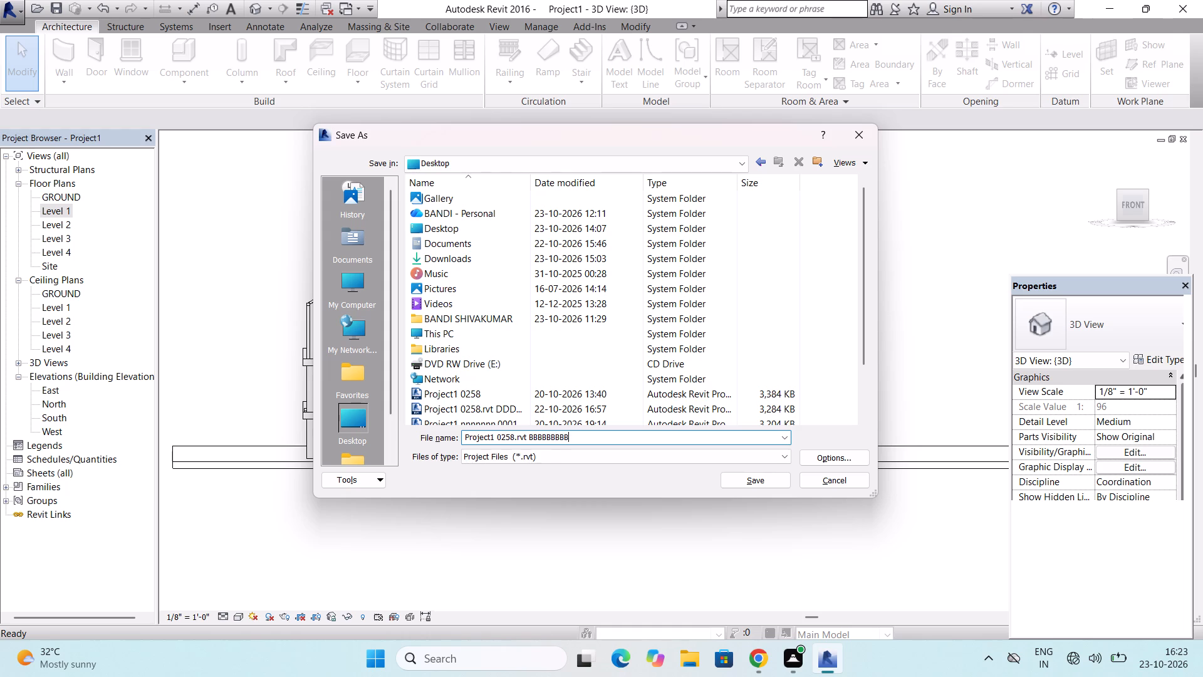
key("f")
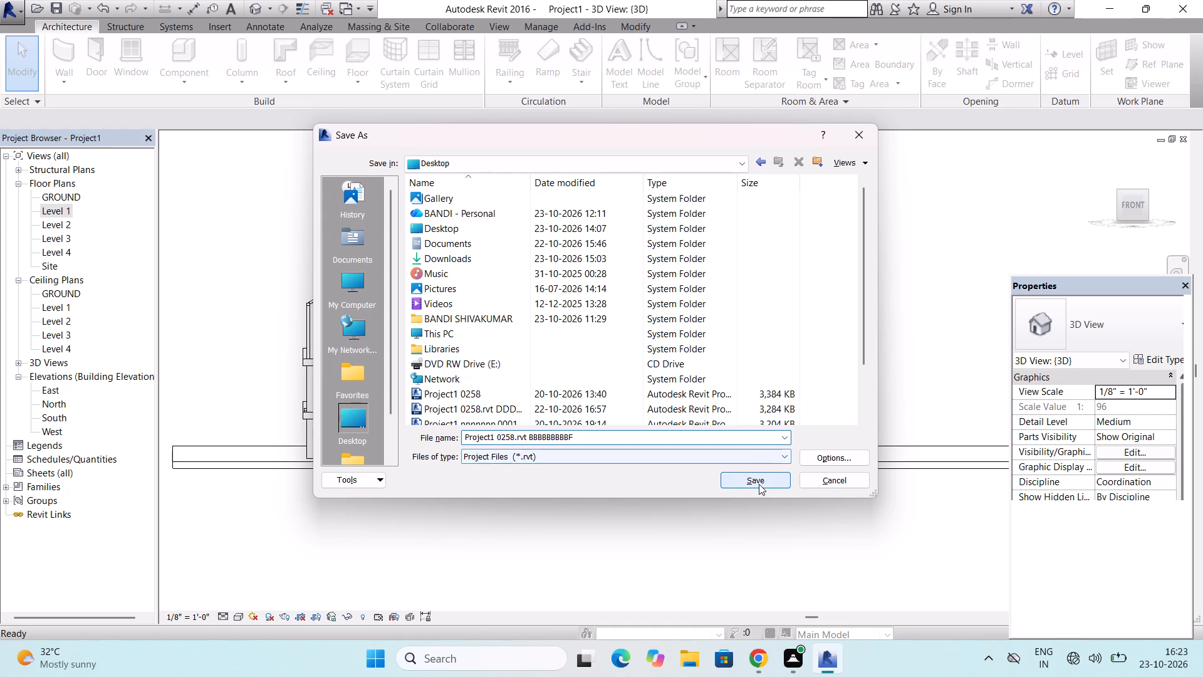
left_click(761, 475)
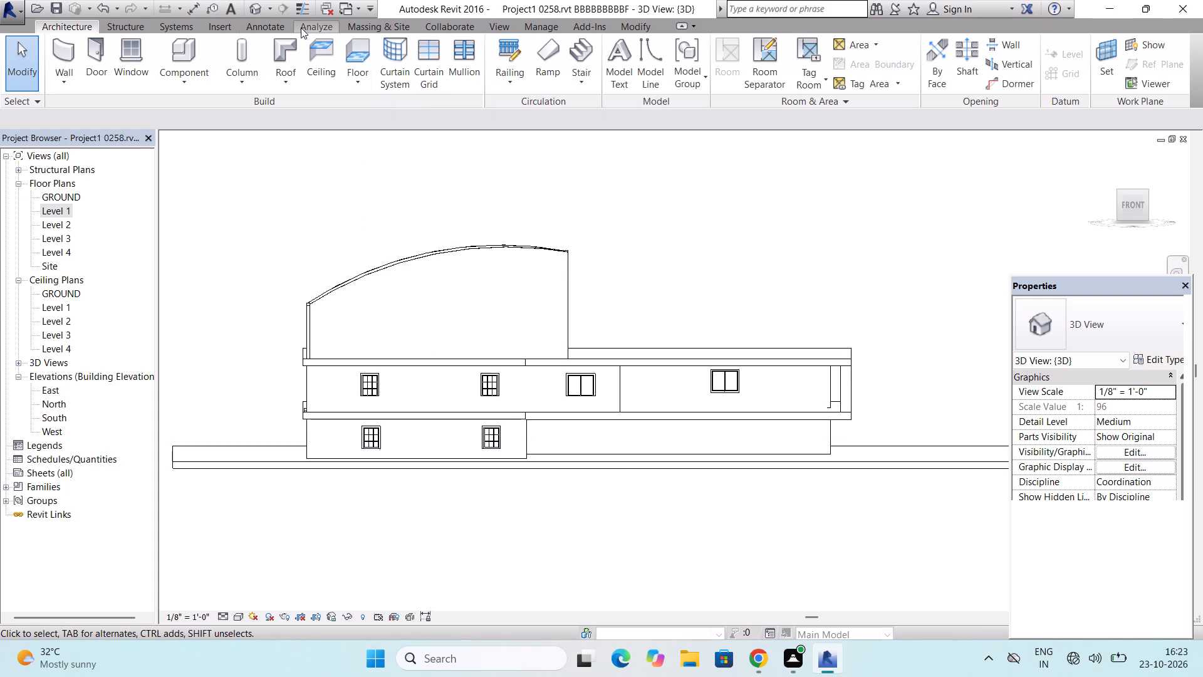
Render the front 3D view with the region option on, keeping the whole building inside the render region.
left_click(484, 24)
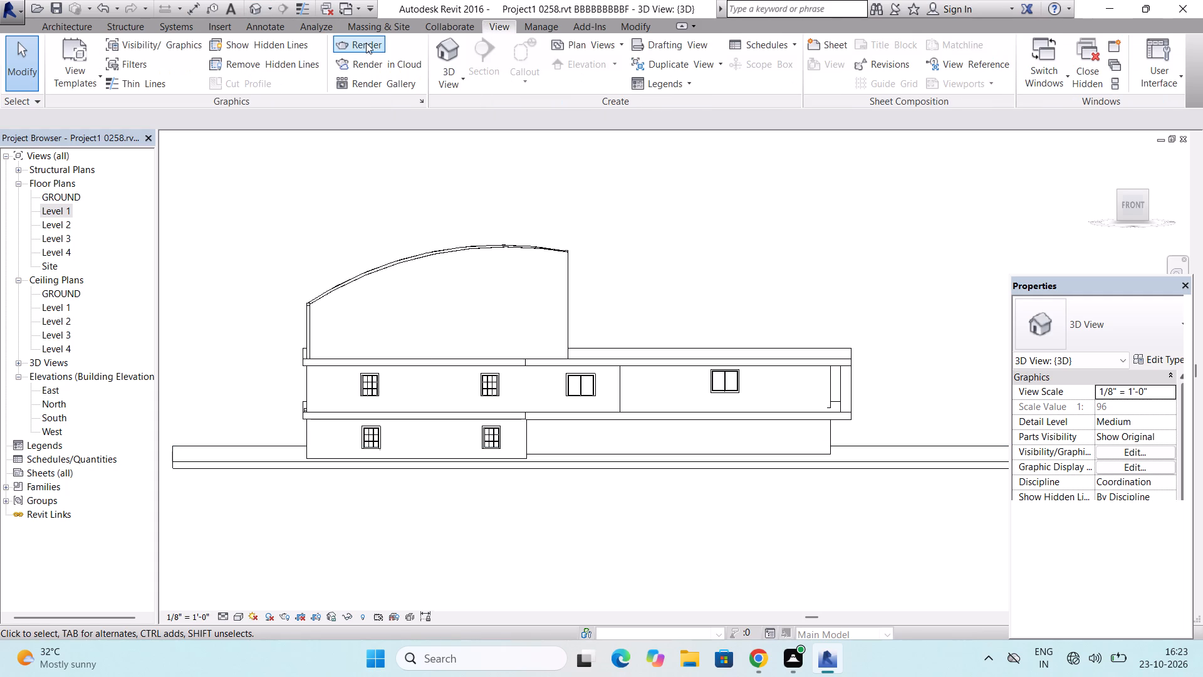
left_click(363, 42)
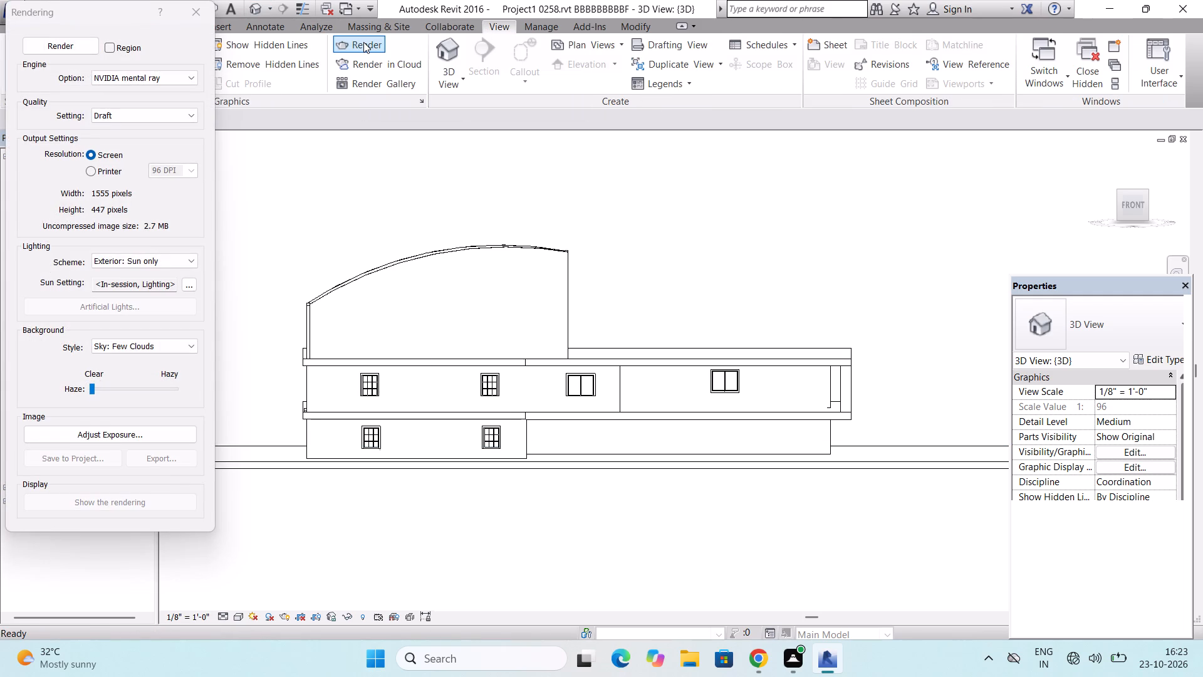
left_click(108, 48)
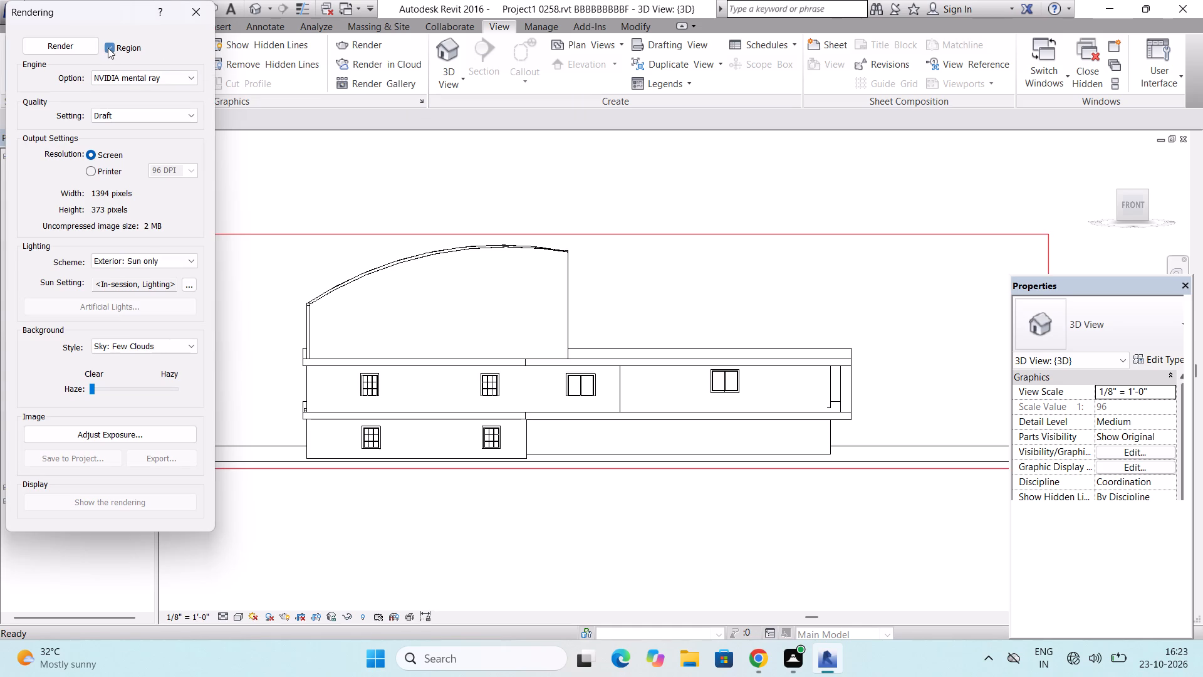
scroll(536, 258, "down", 3)
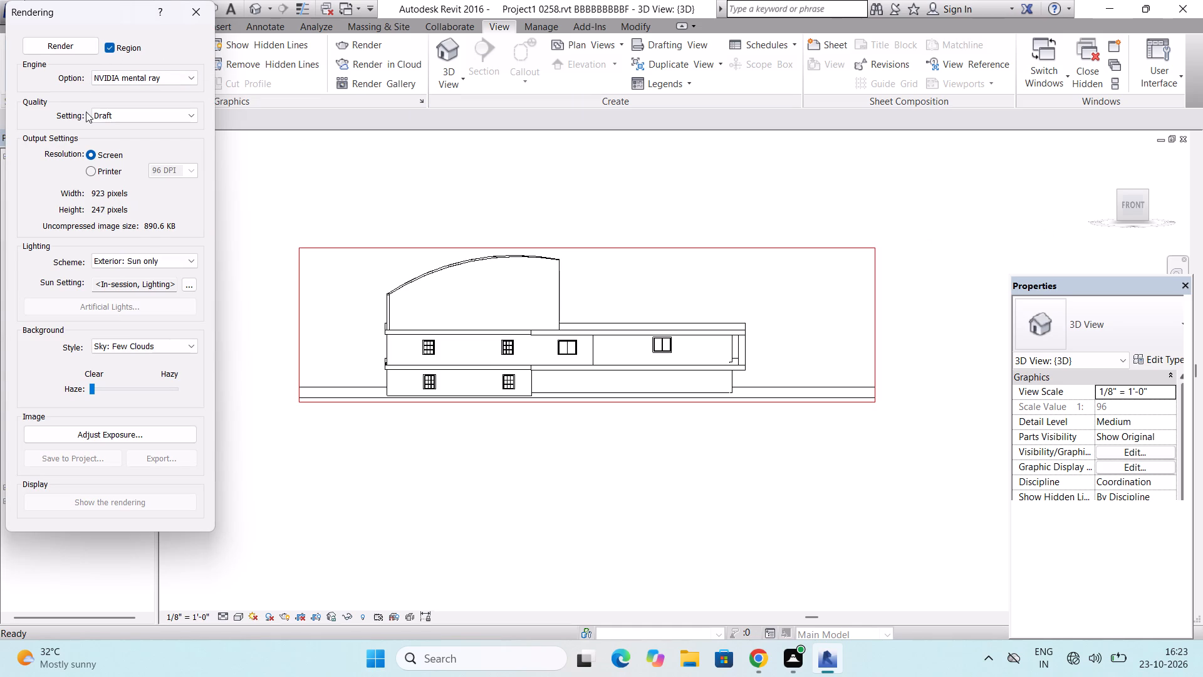
left_click(36, 46)
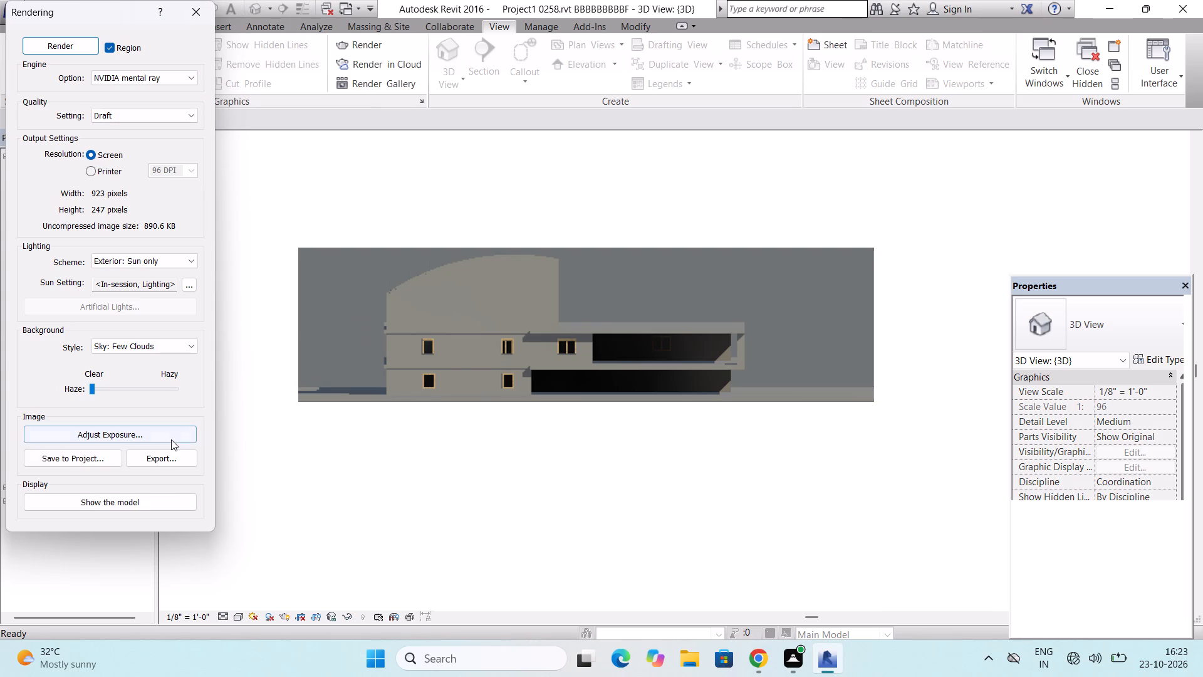
Export the rendered front view to the Desktop as a JPEG named "{3D} BBBBBF" and close the rendering settings.
left_click(171, 458)
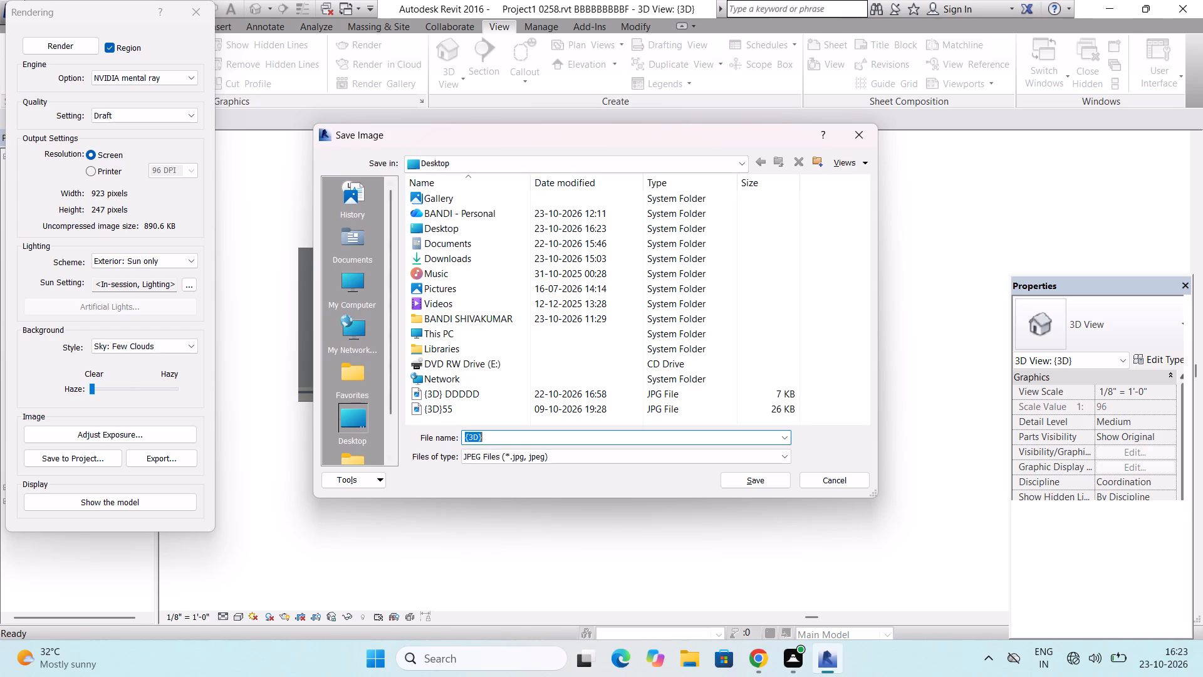
left_click(502, 438)
key("space")
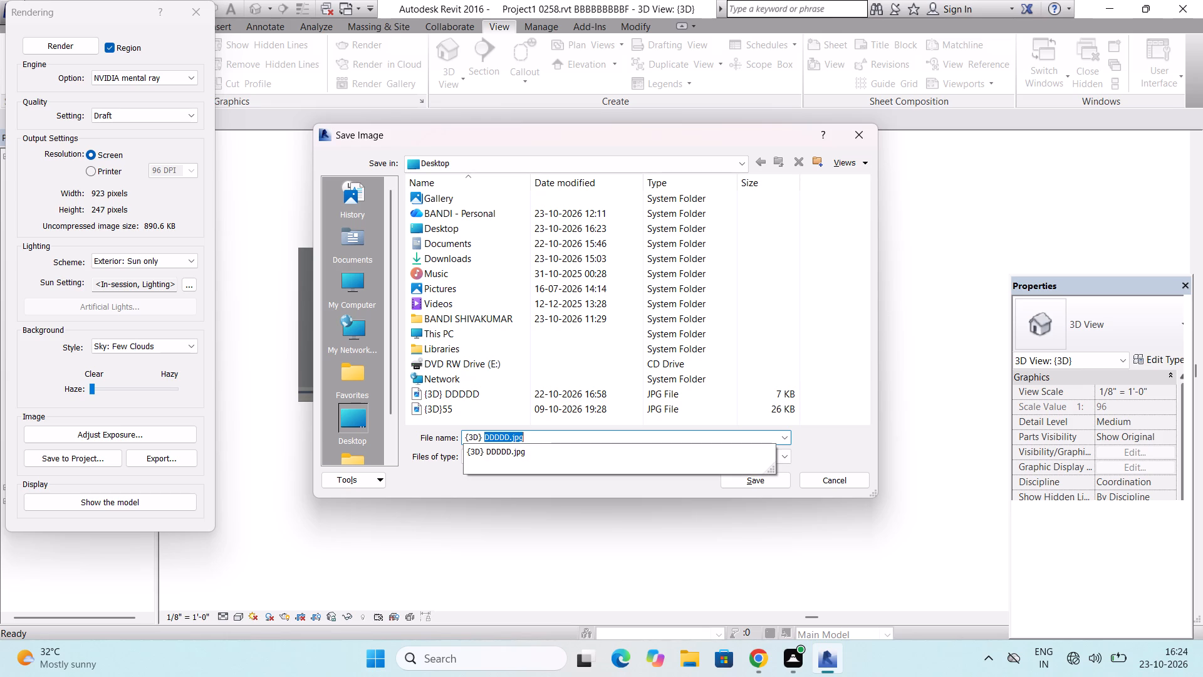
left_click(543, 436)
key("BackSpace")
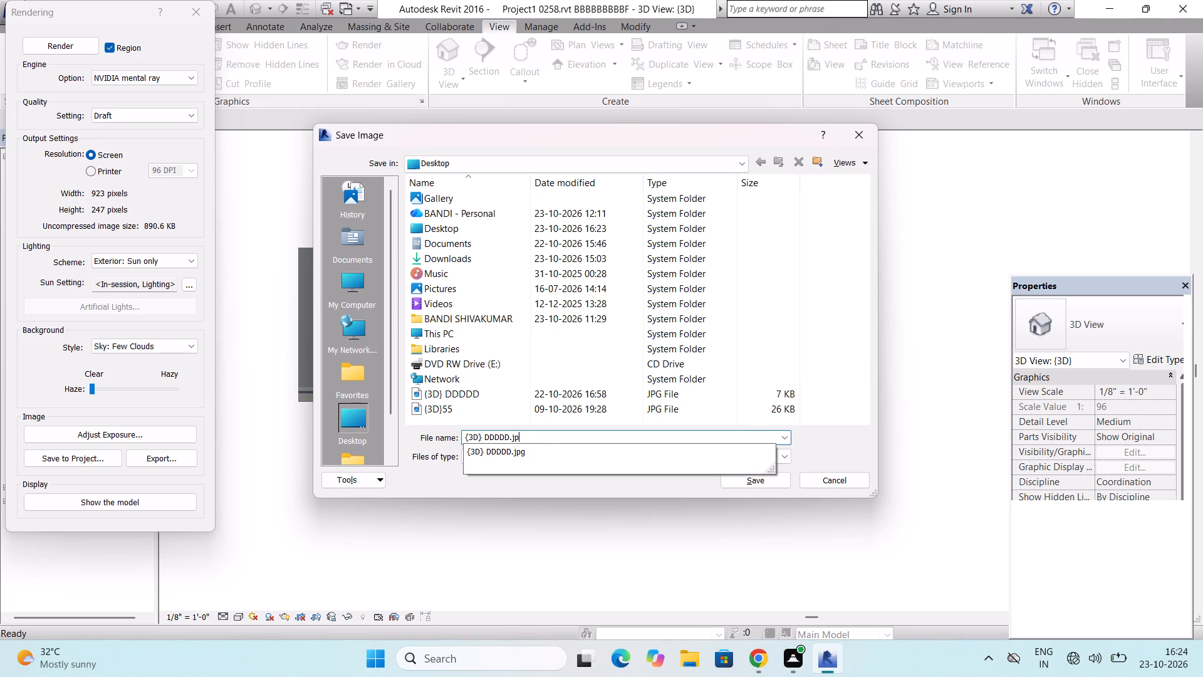
key("BackSpace")
key("BackSpace")
key("BackSpace")
key("BackSpace")
key("BackSpace")
key("BackSpace")
key("BackSpace")
key("BackSpace")
type("BBBBB")
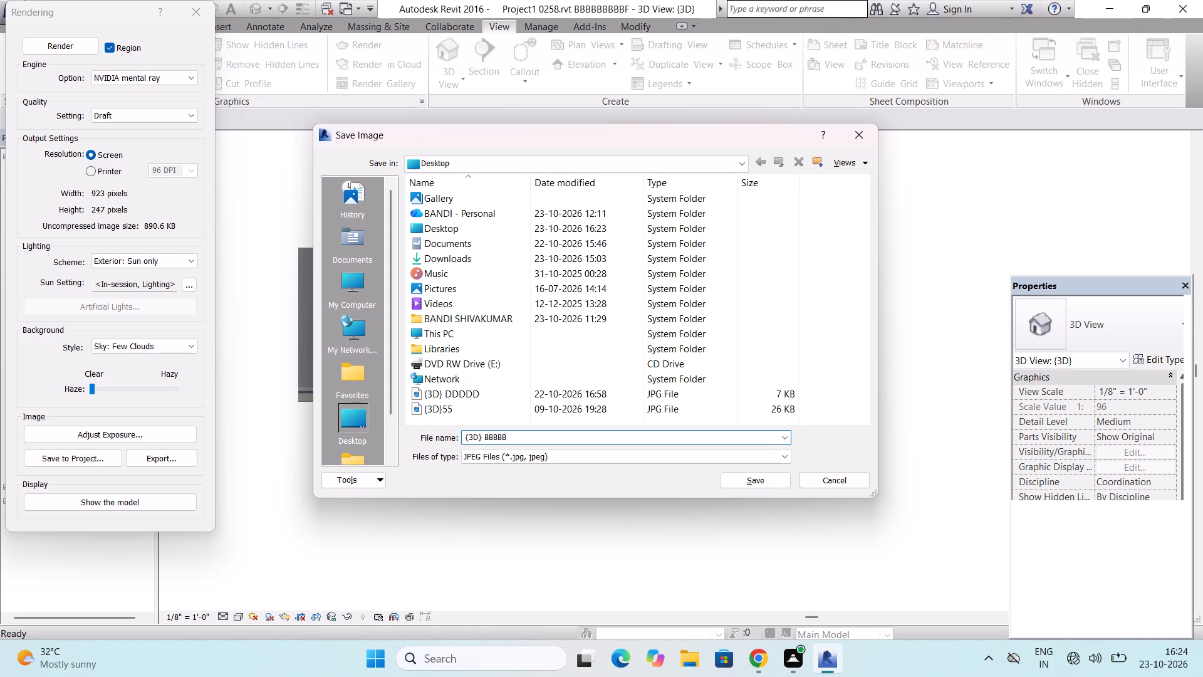
key("f")
left_click(730, 480)
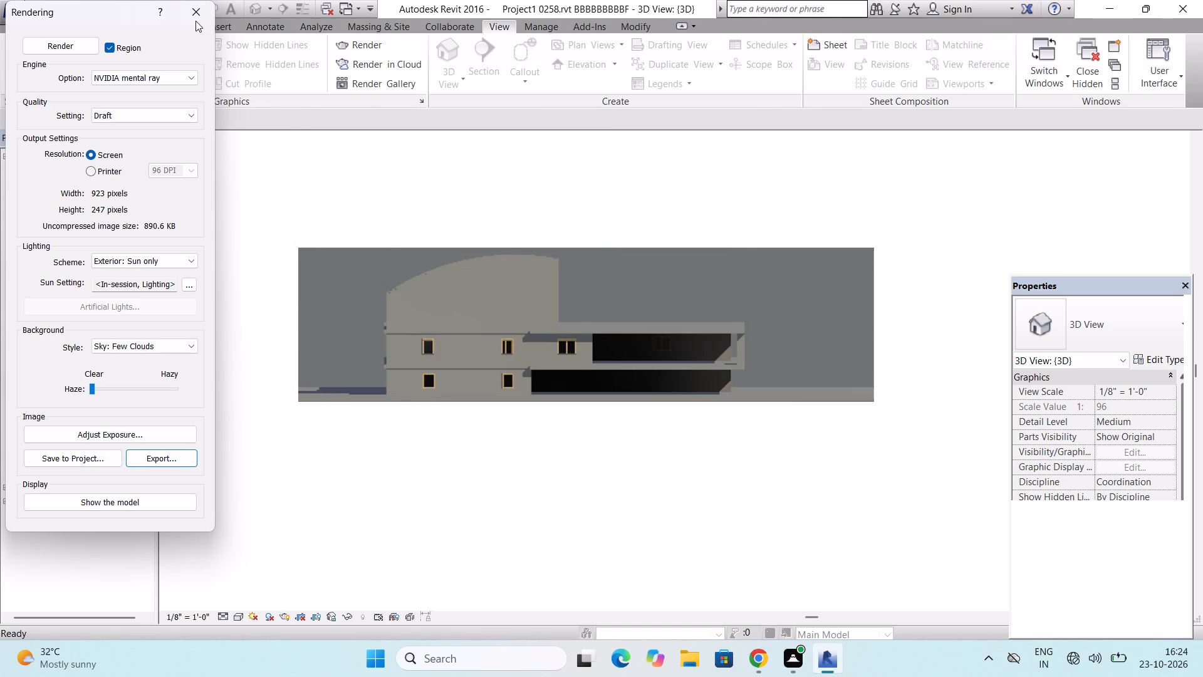
left_click(194, 14)
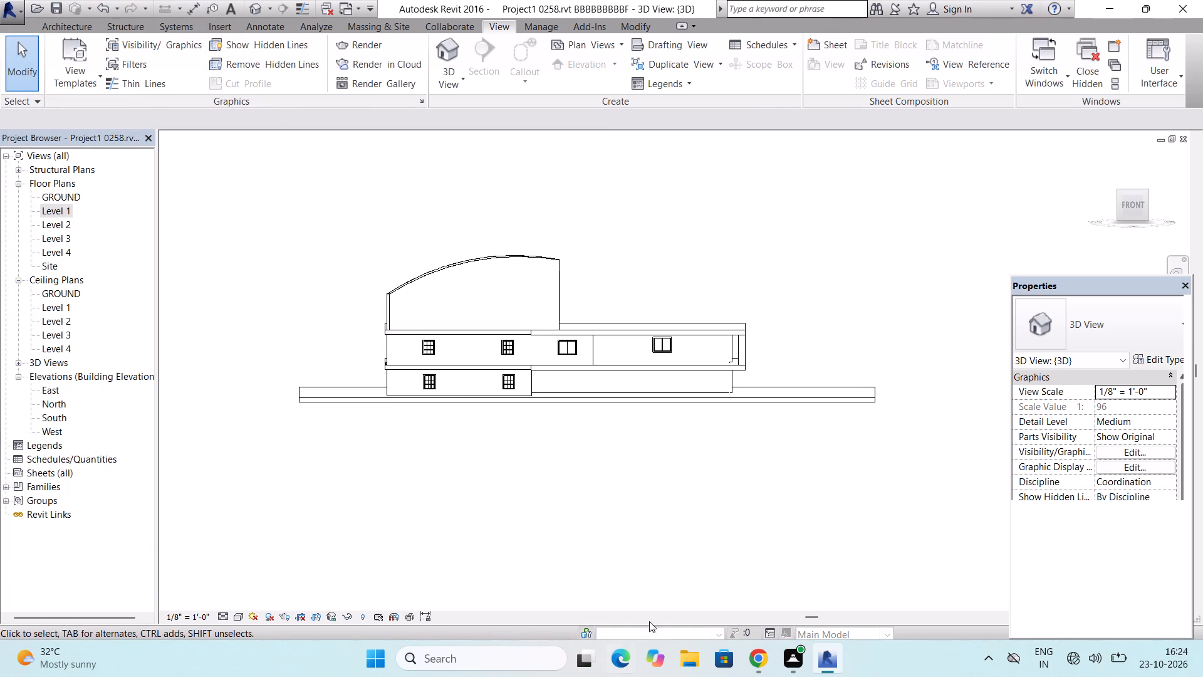